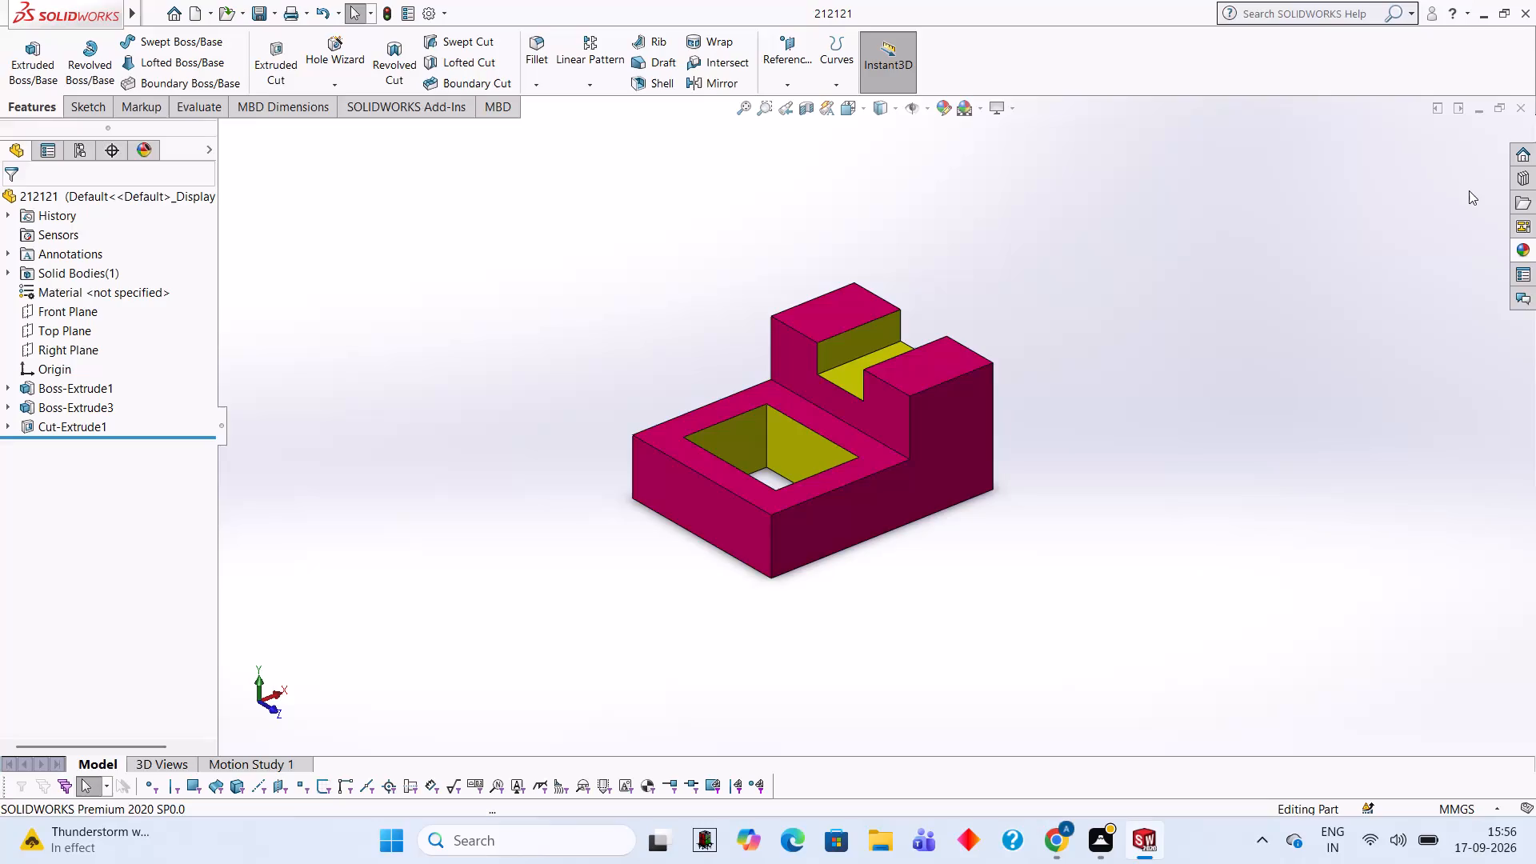
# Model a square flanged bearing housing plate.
# Close the open part and create a new part document.
pyautogui.click(1525, 112)
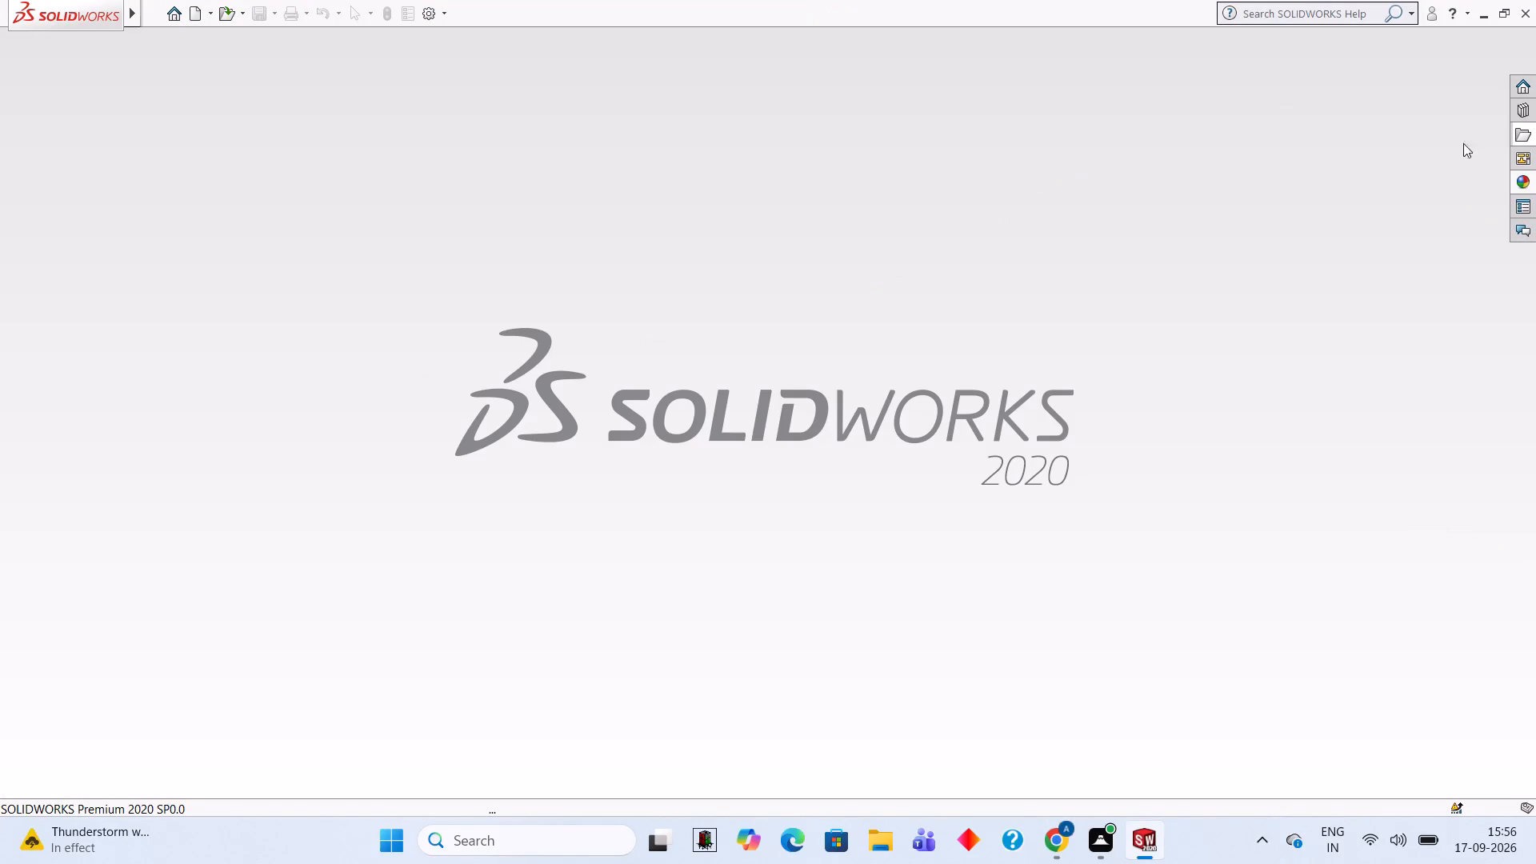
pyautogui.click(194, 21)
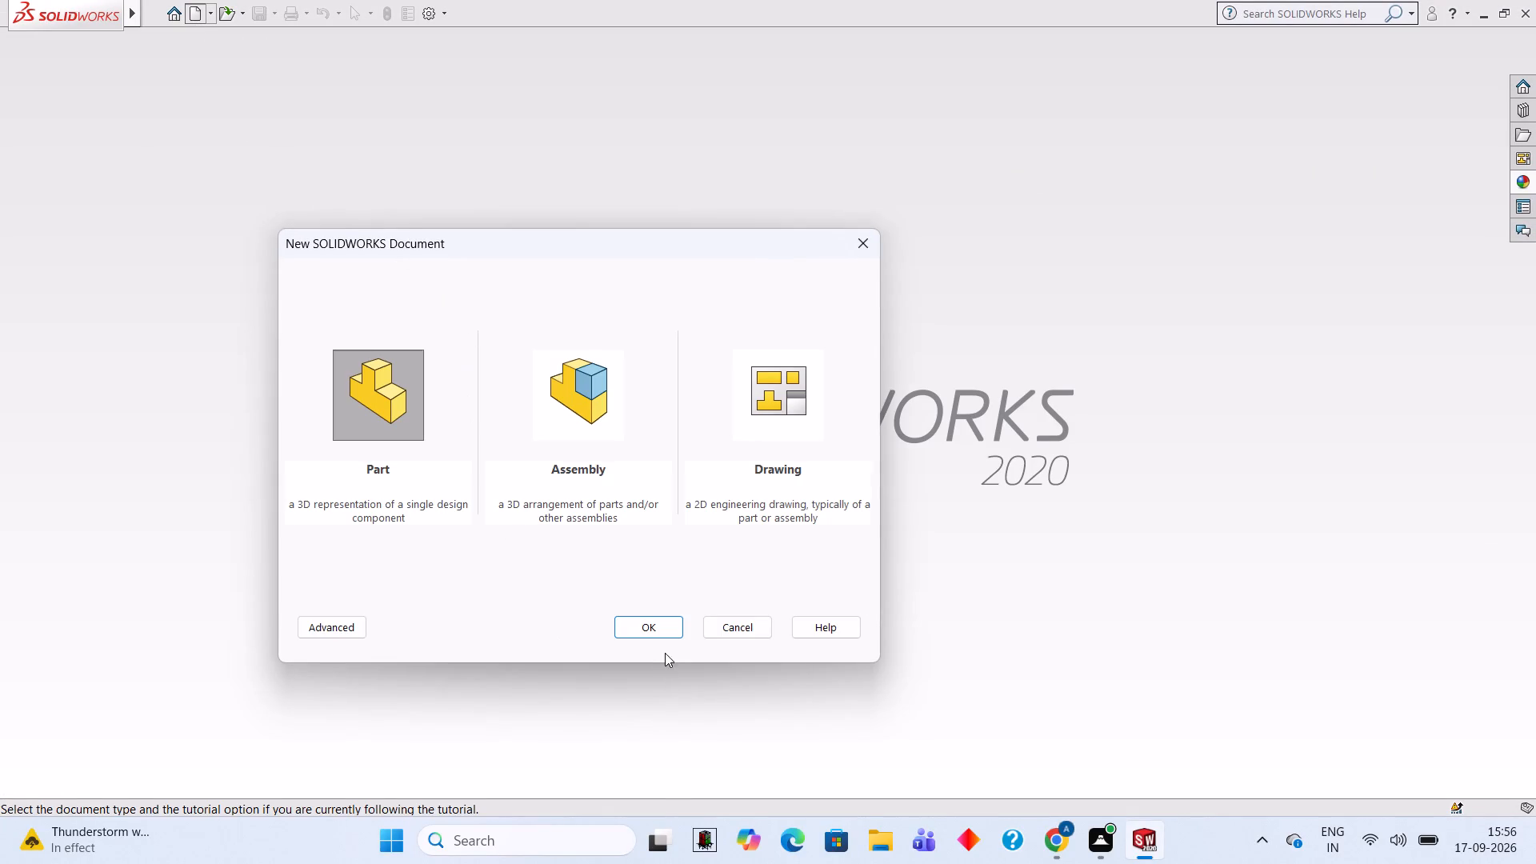
pyautogui.click(657, 637)
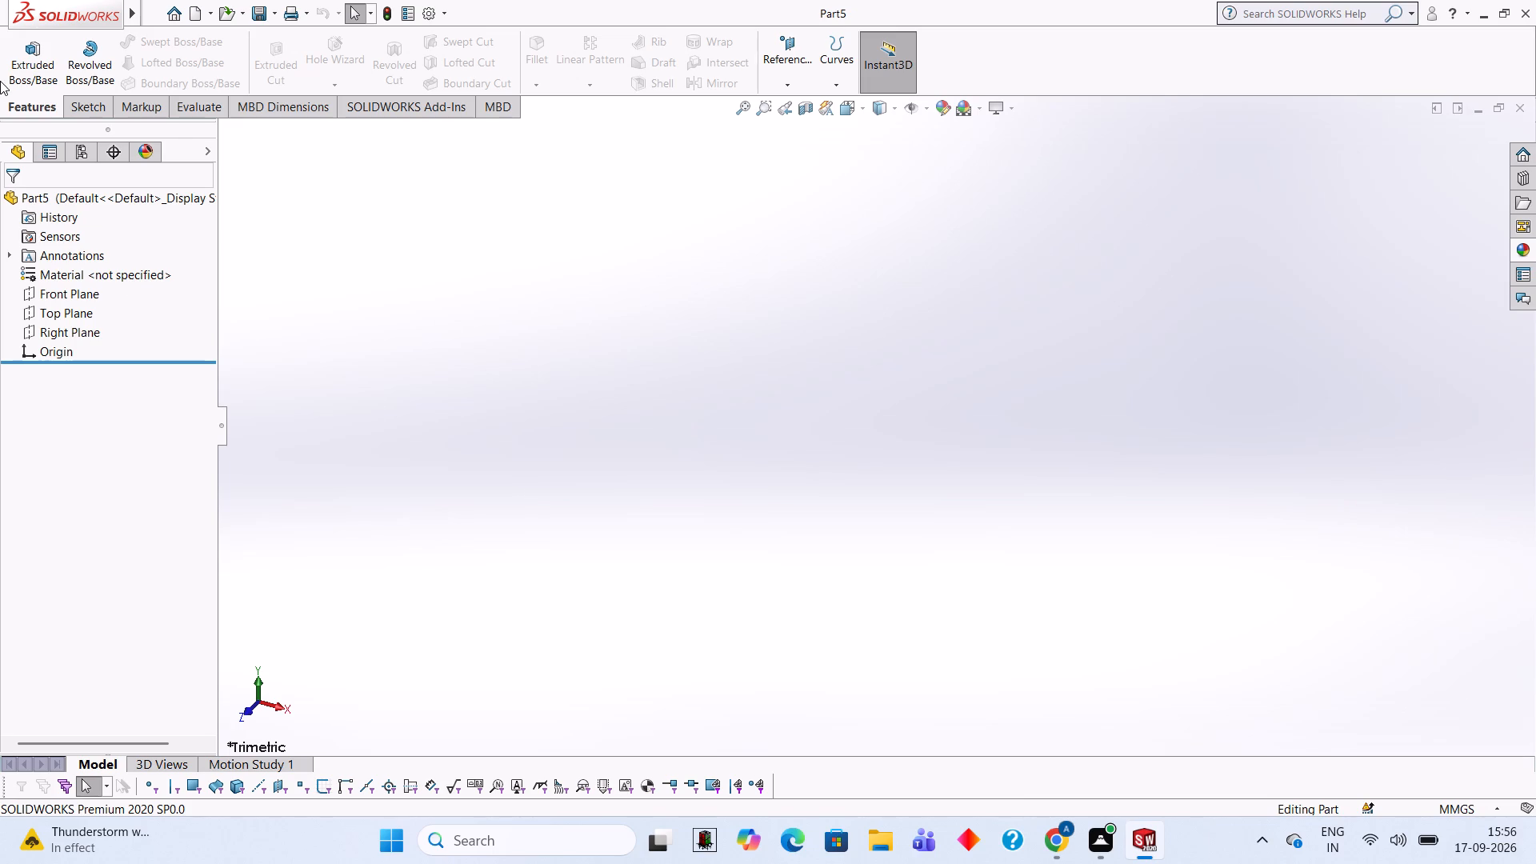
# On the Front Plane, sketch a 130 mm square from lines, with its lower-left corner at the origin.
pyautogui.click(70, 292)
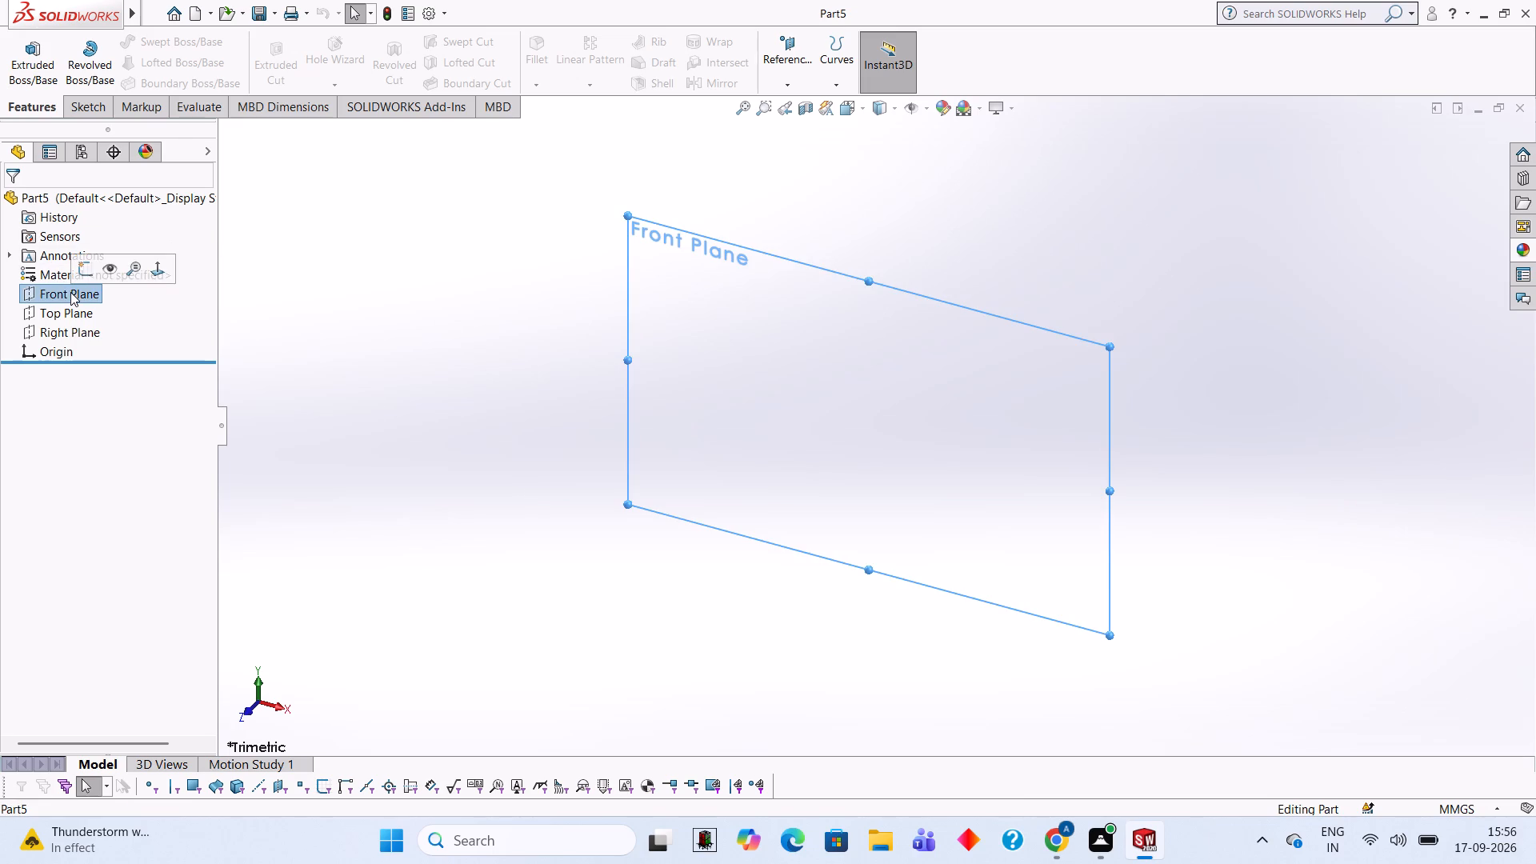
pyautogui.click(86, 267)
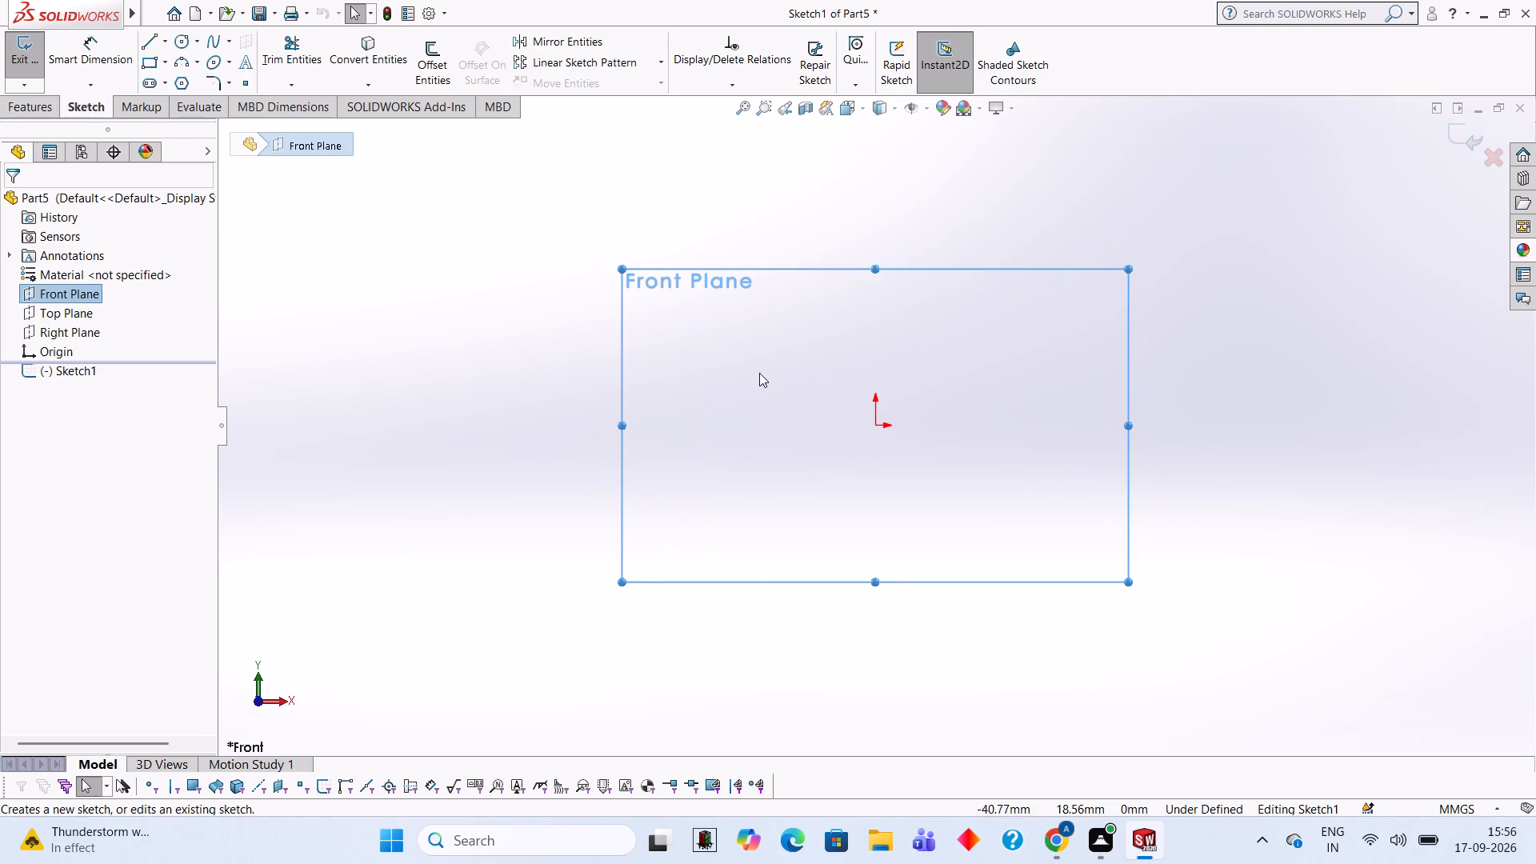
pyautogui.click(746, 369)
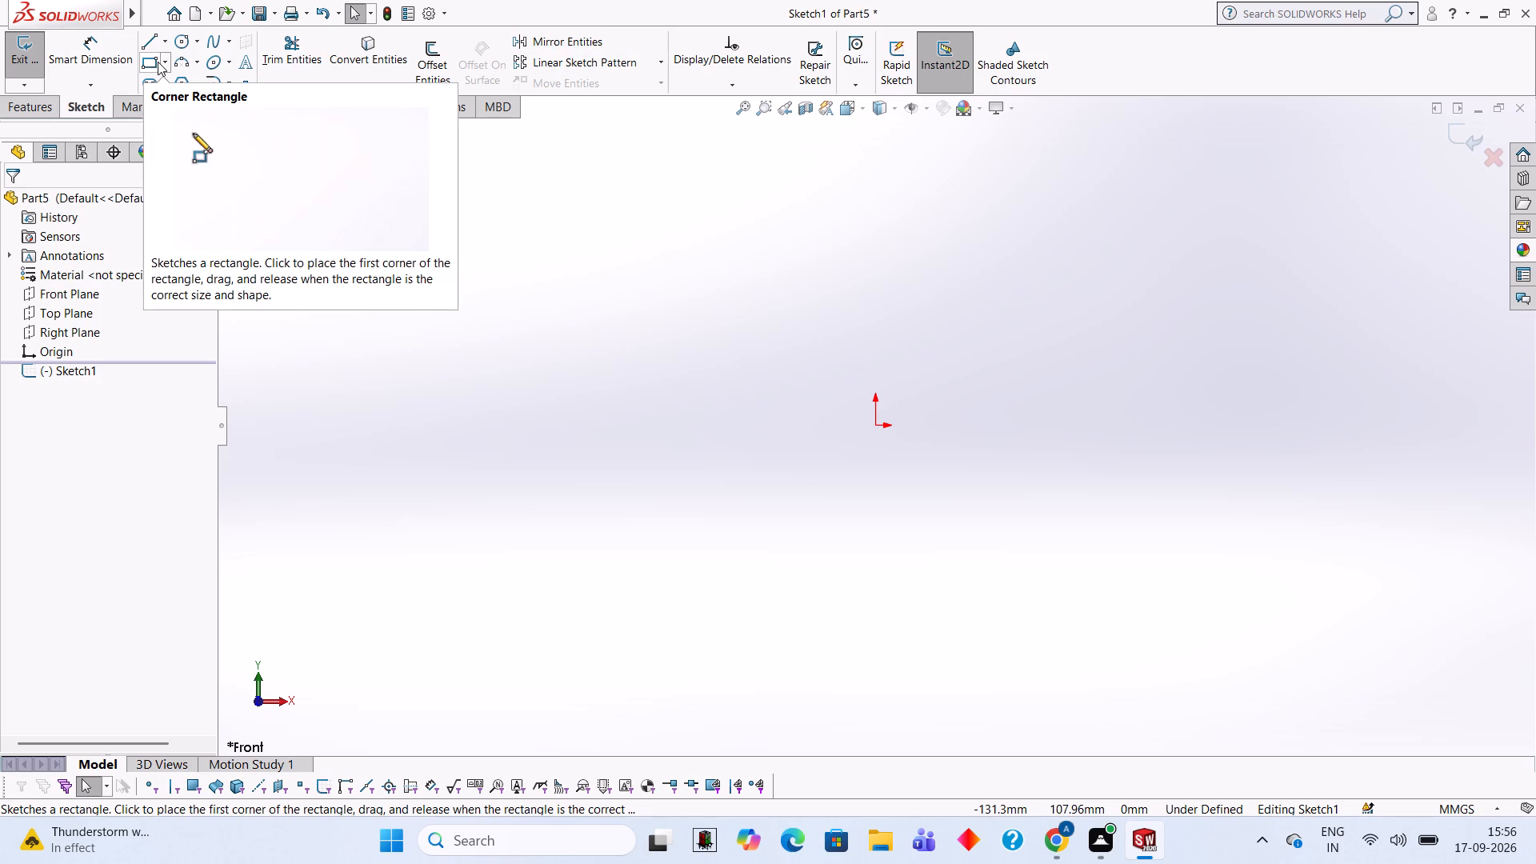
pyautogui.click(147, 41)
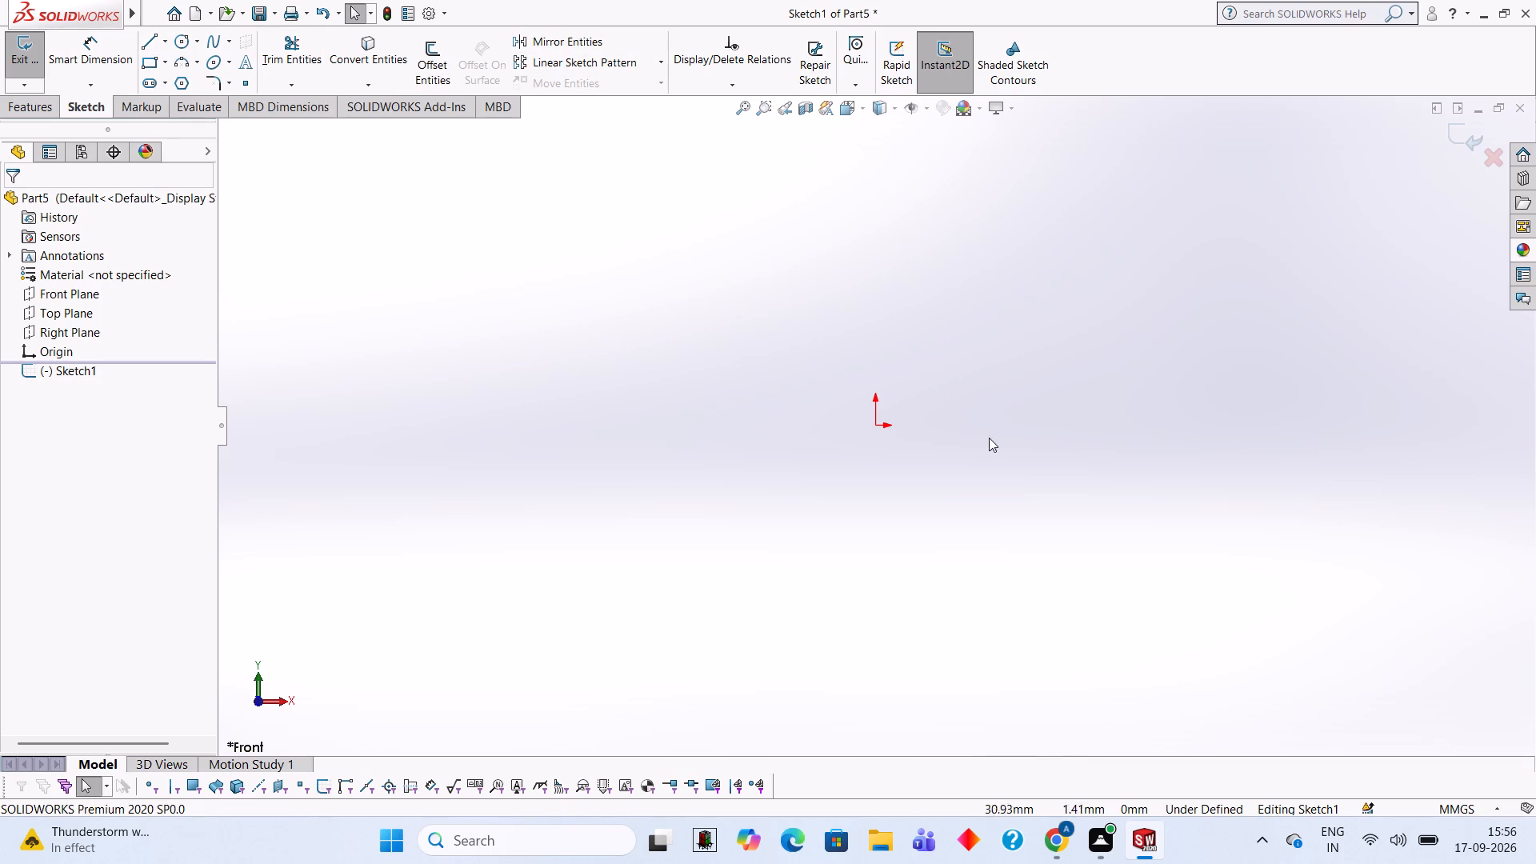
pyautogui.click(878, 425)
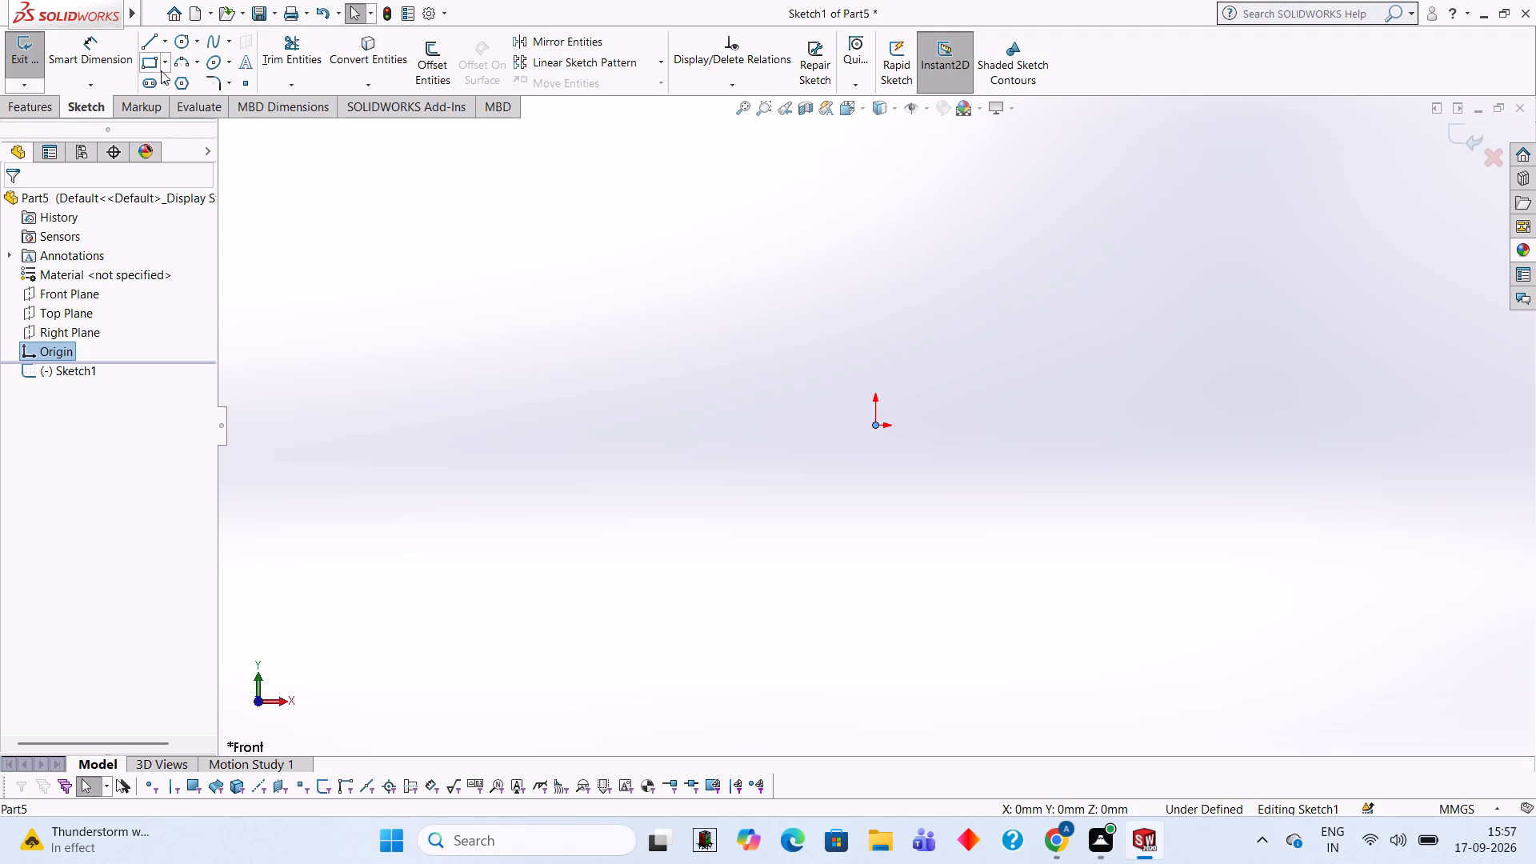
pyautogui.click(145, 47)
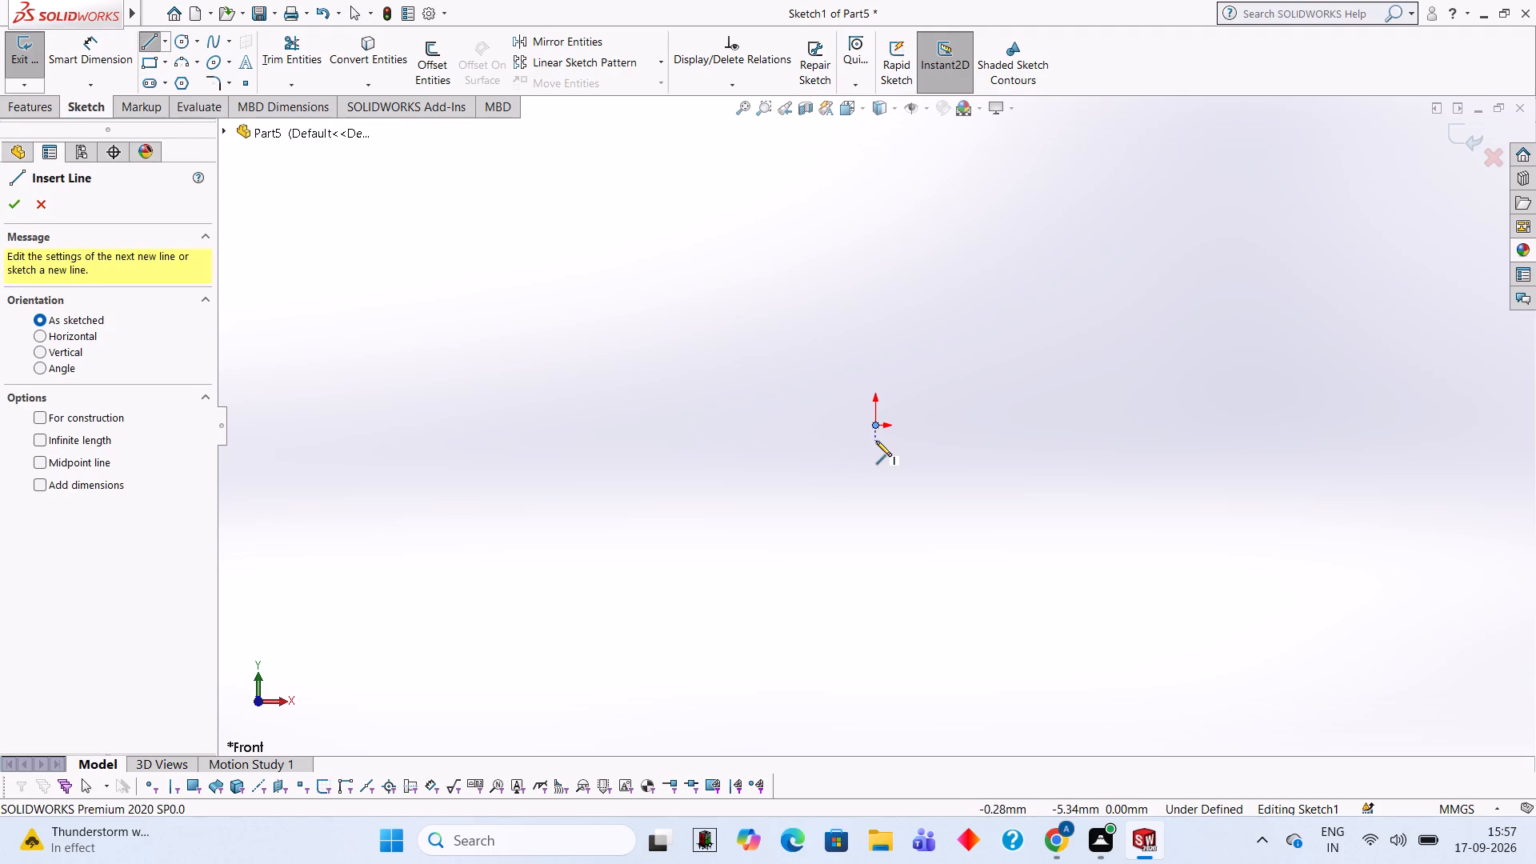
pyautogui.click(874, 423)
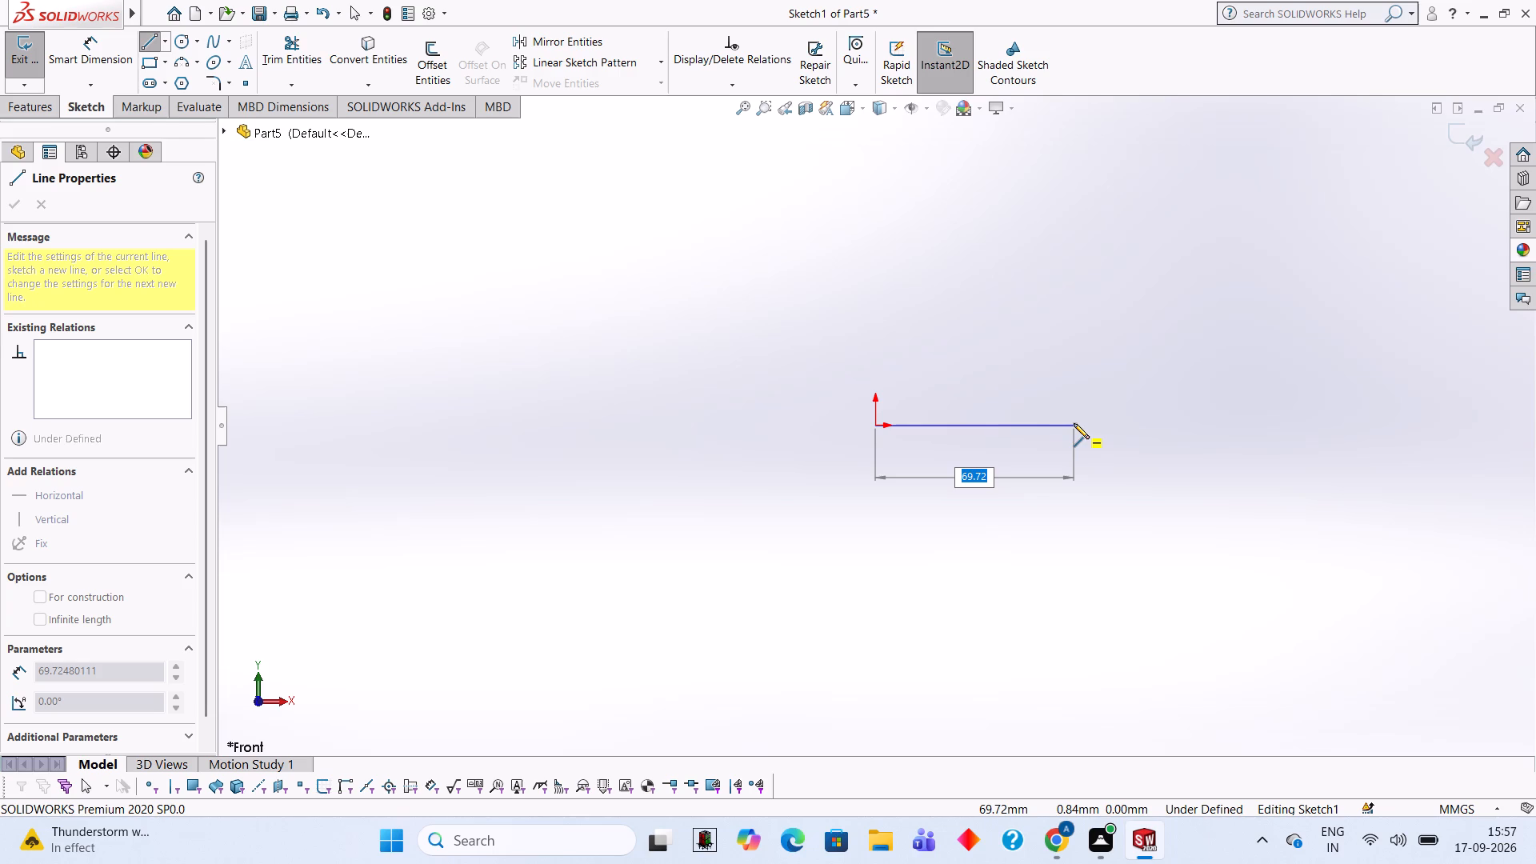
pyautogui.write('130')
pyautogui.press('Return')
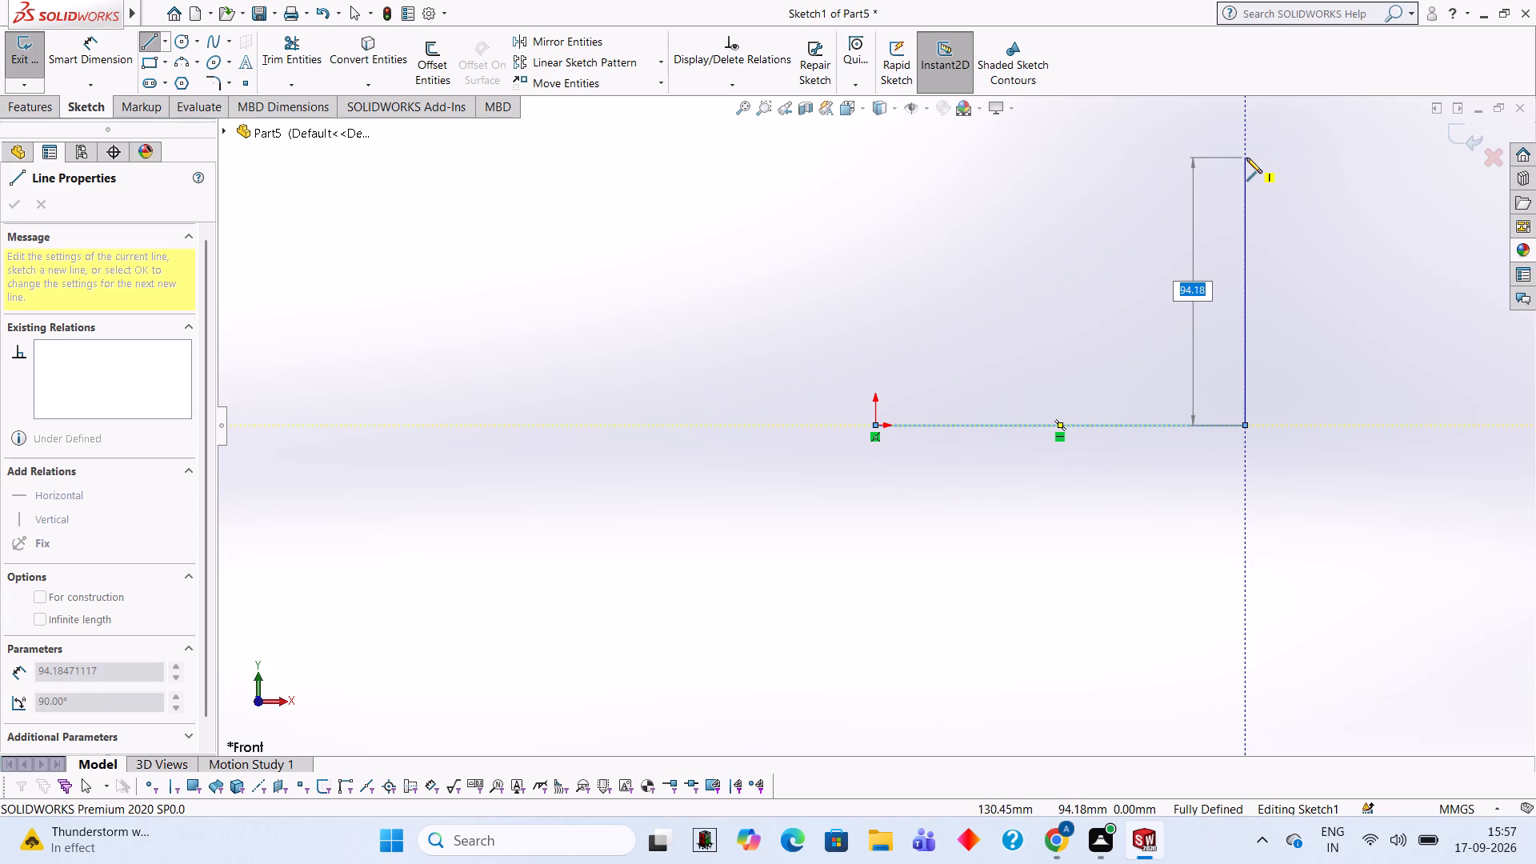
pyautogui.write('130')
pyautogui.press('Return')
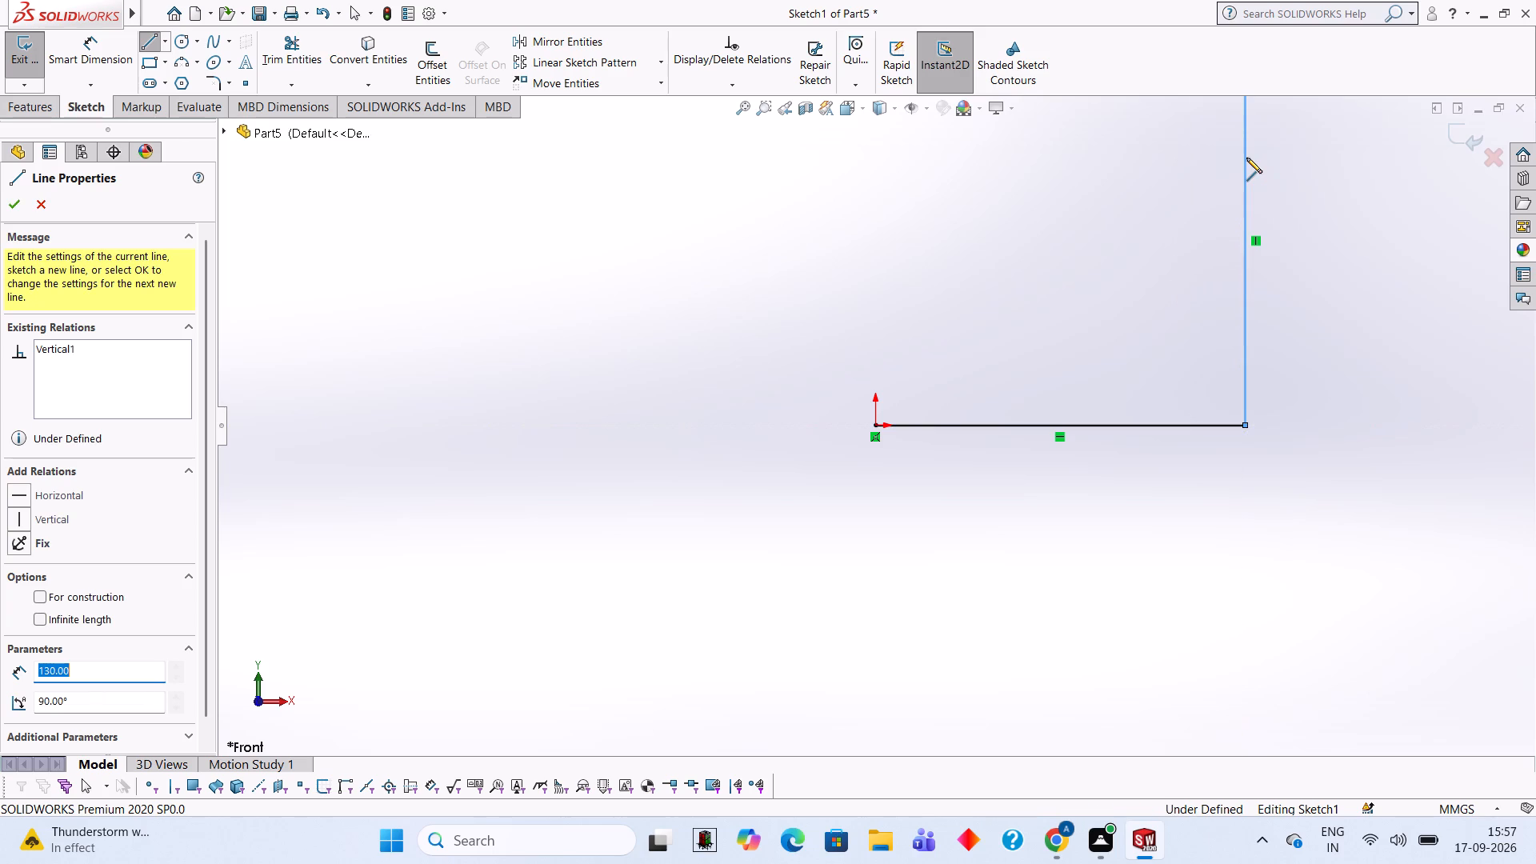
pyautogui.scroll(2, 1247, 158)
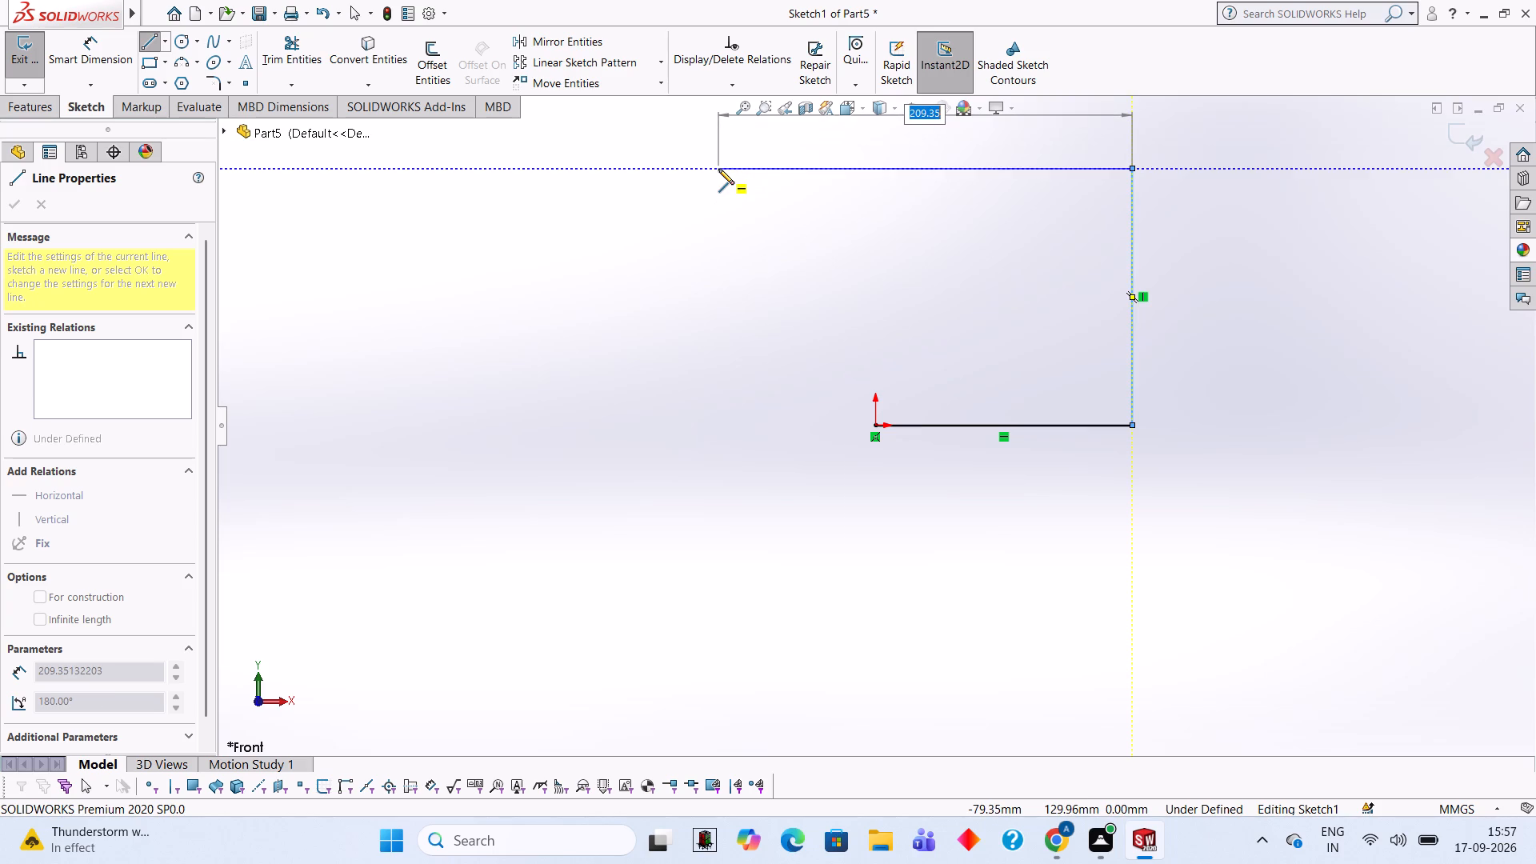
pyautogui.write('130')
pyautogui.press('Return')
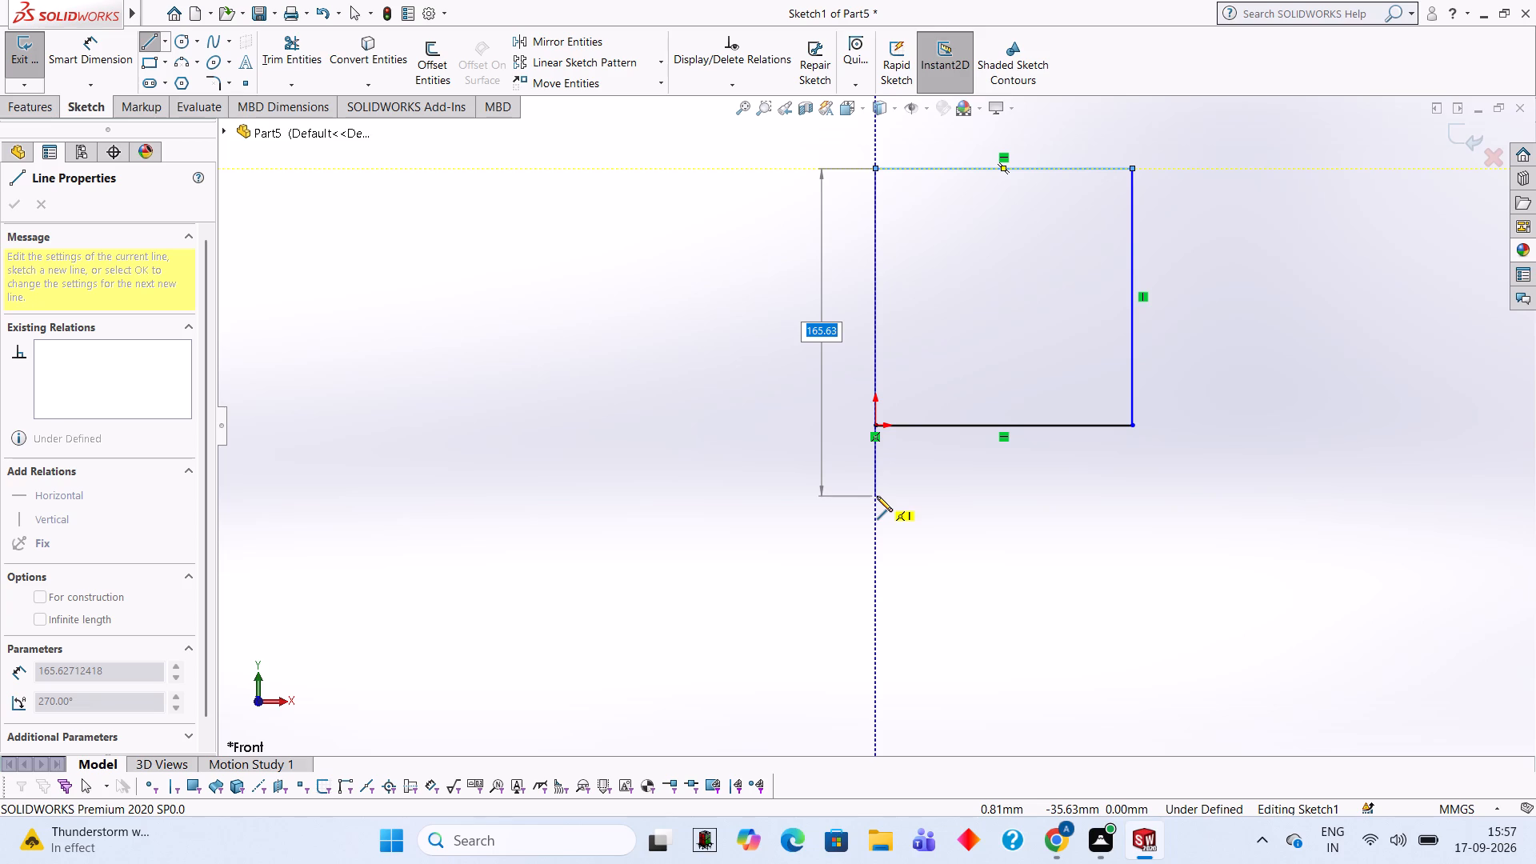
pyautogui.write('130')
pyautogui.press('Return')
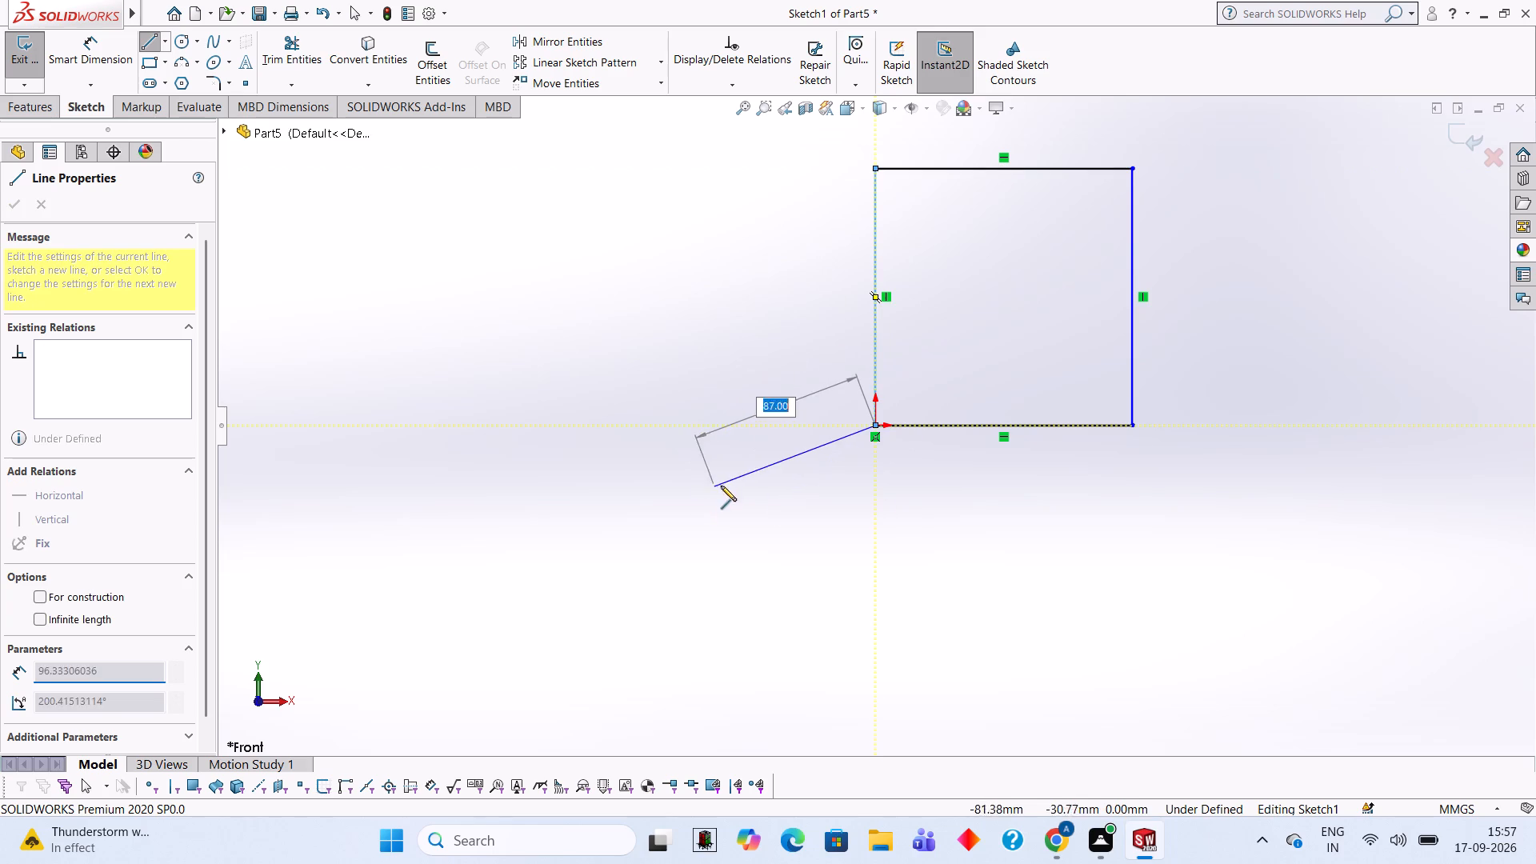
pyautogui.press('Escape')
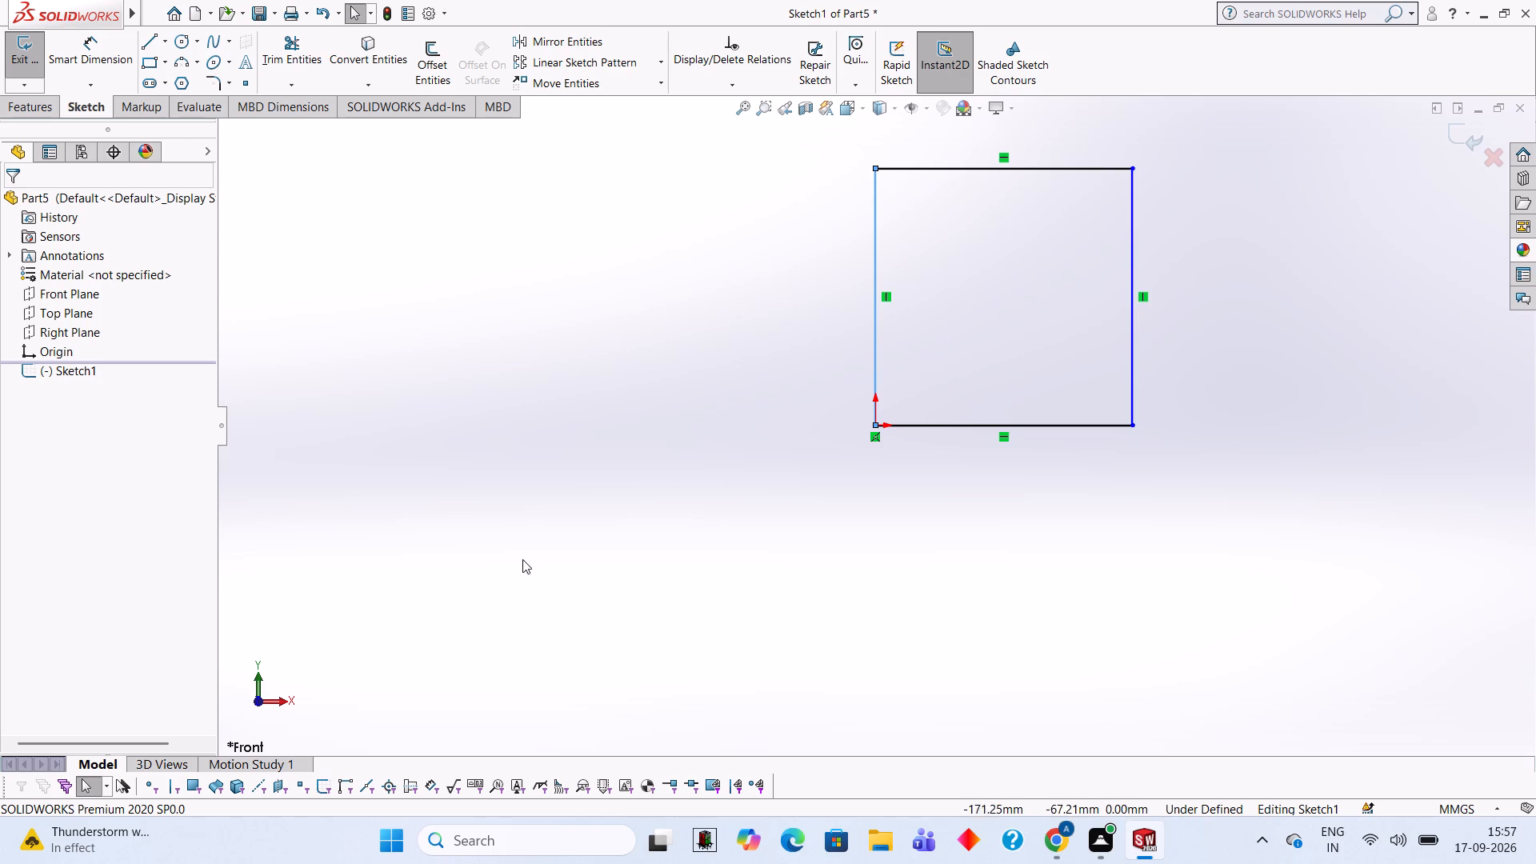
# Extrude the square sketch as a blind boss 15 mm deep.
pyautogui.click(29, 106)
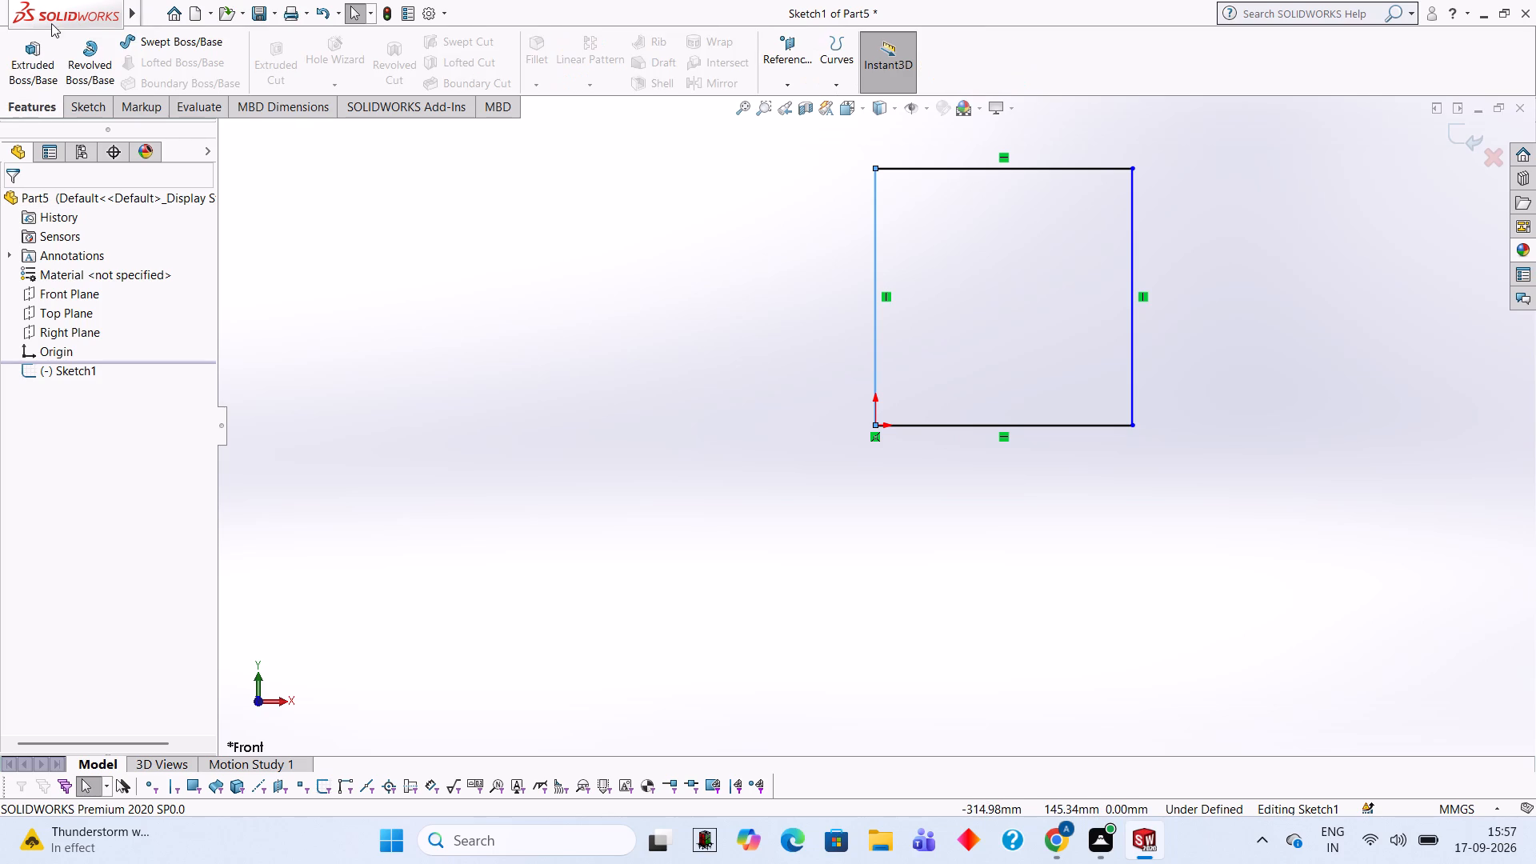
pyautogui.click(51, 55)
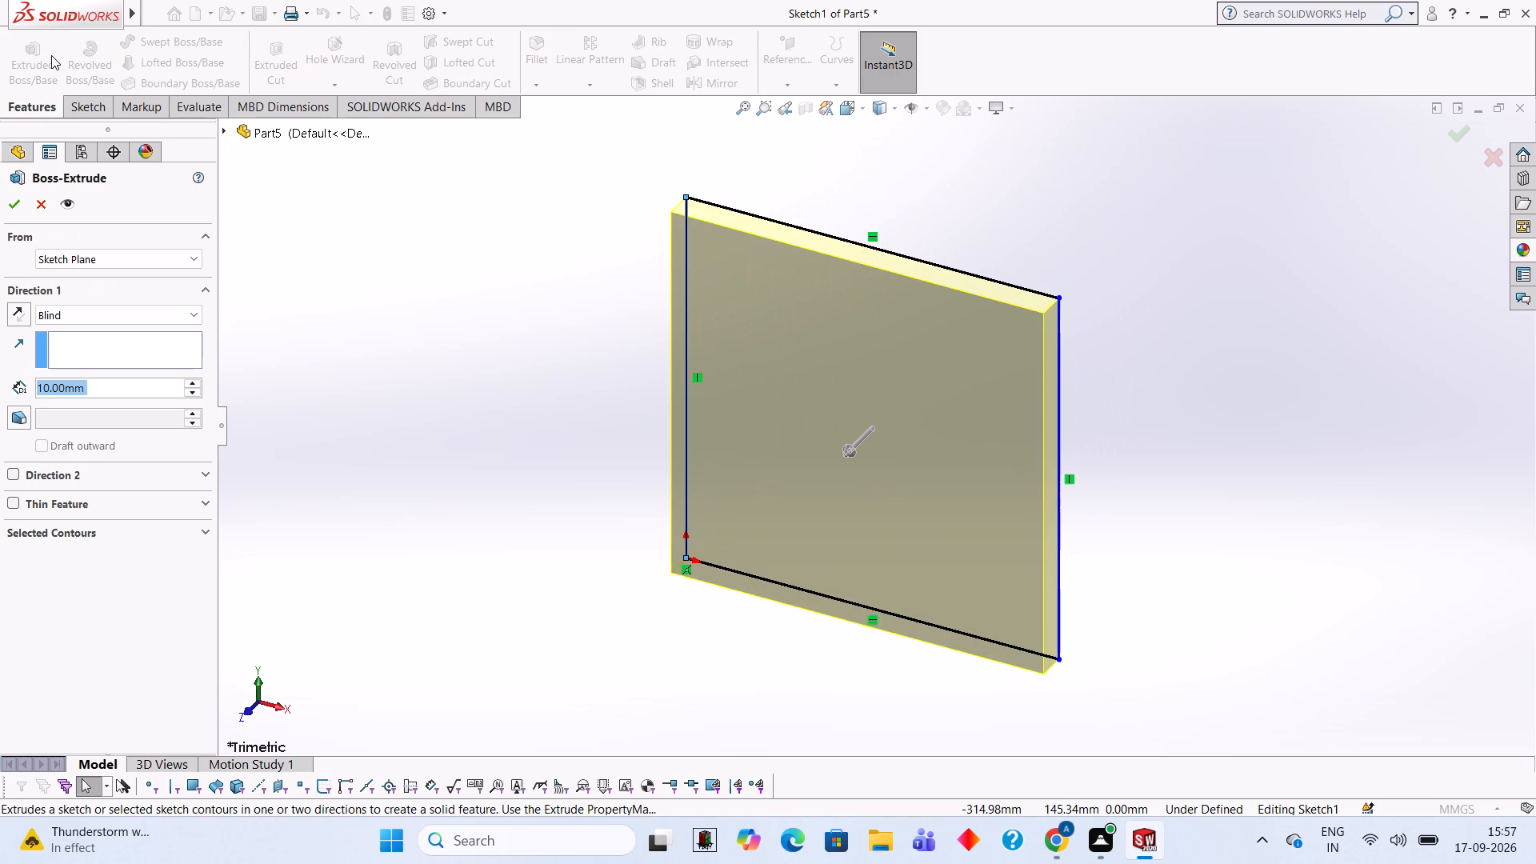
pyautogui.write('15')
pyautogui.press('Return')
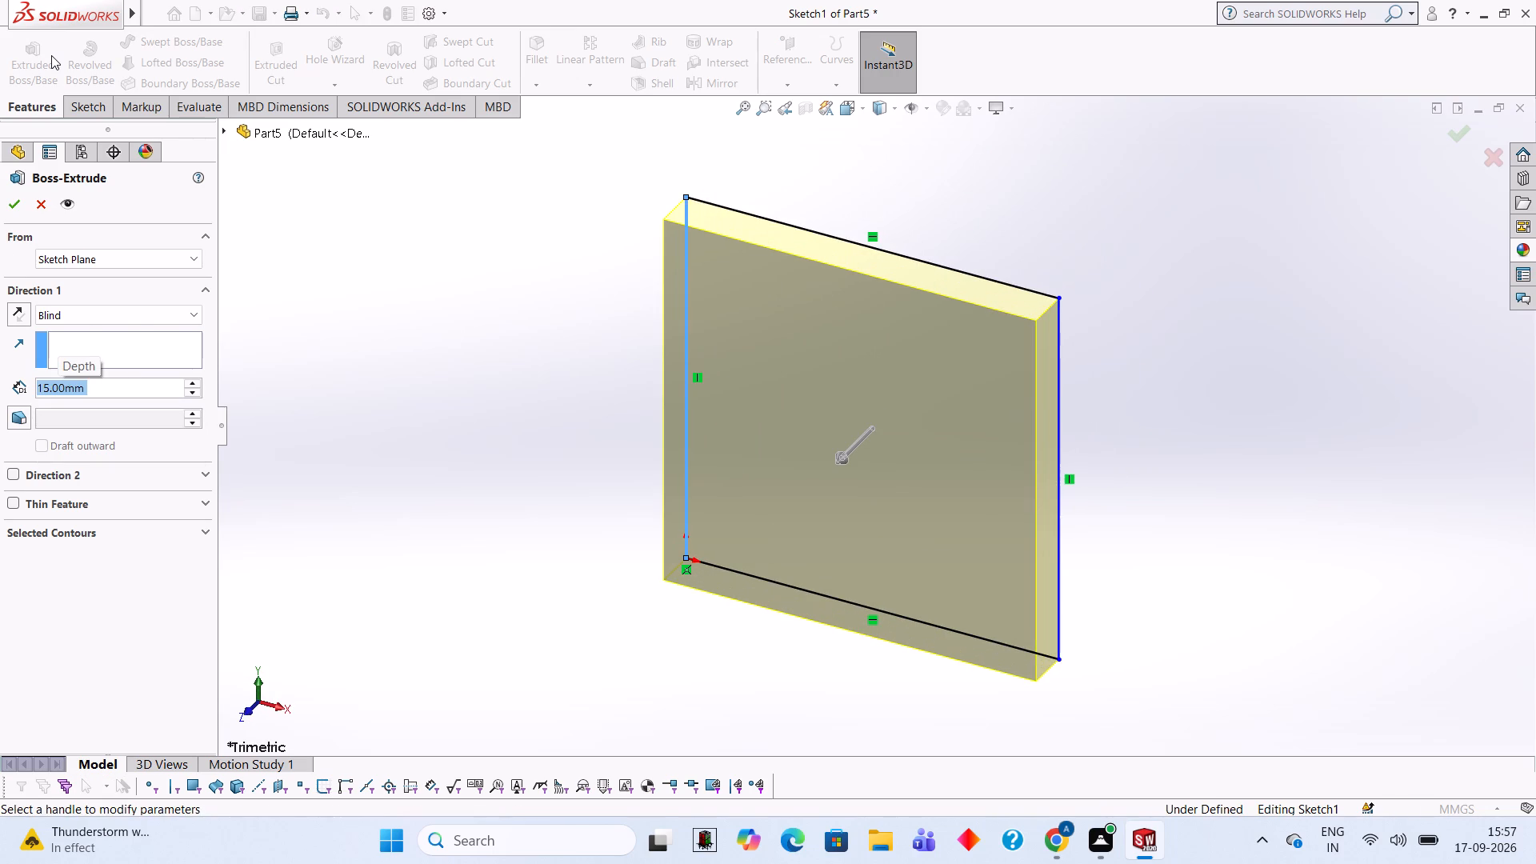
pyautogui.click(12, 202)
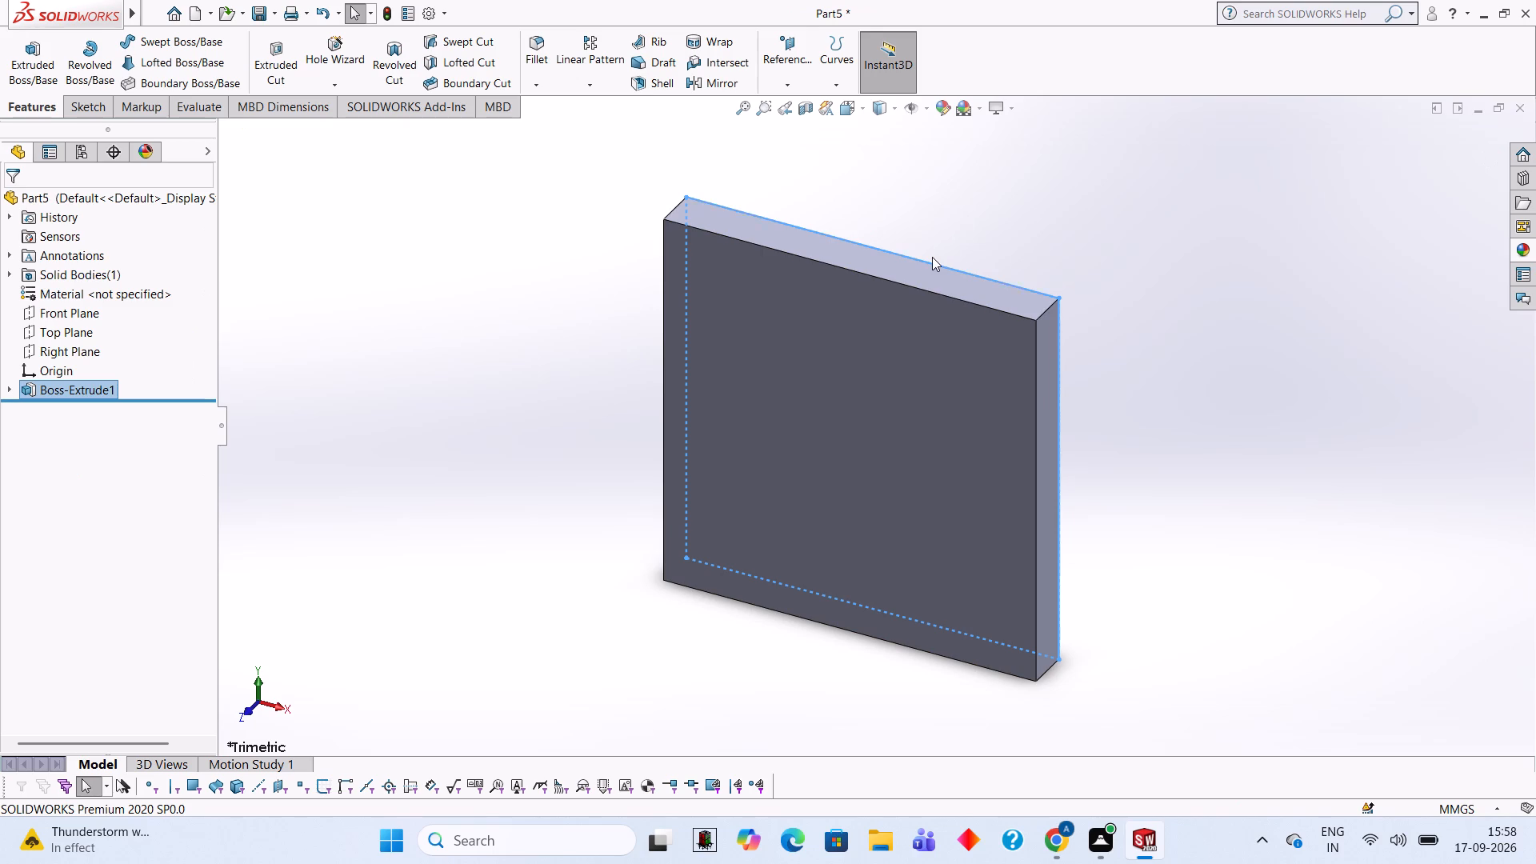
# On the plate's front face, sketch a 100 mm diameter circle centred on the face.
pyautogui.doubleClick(930, 419)
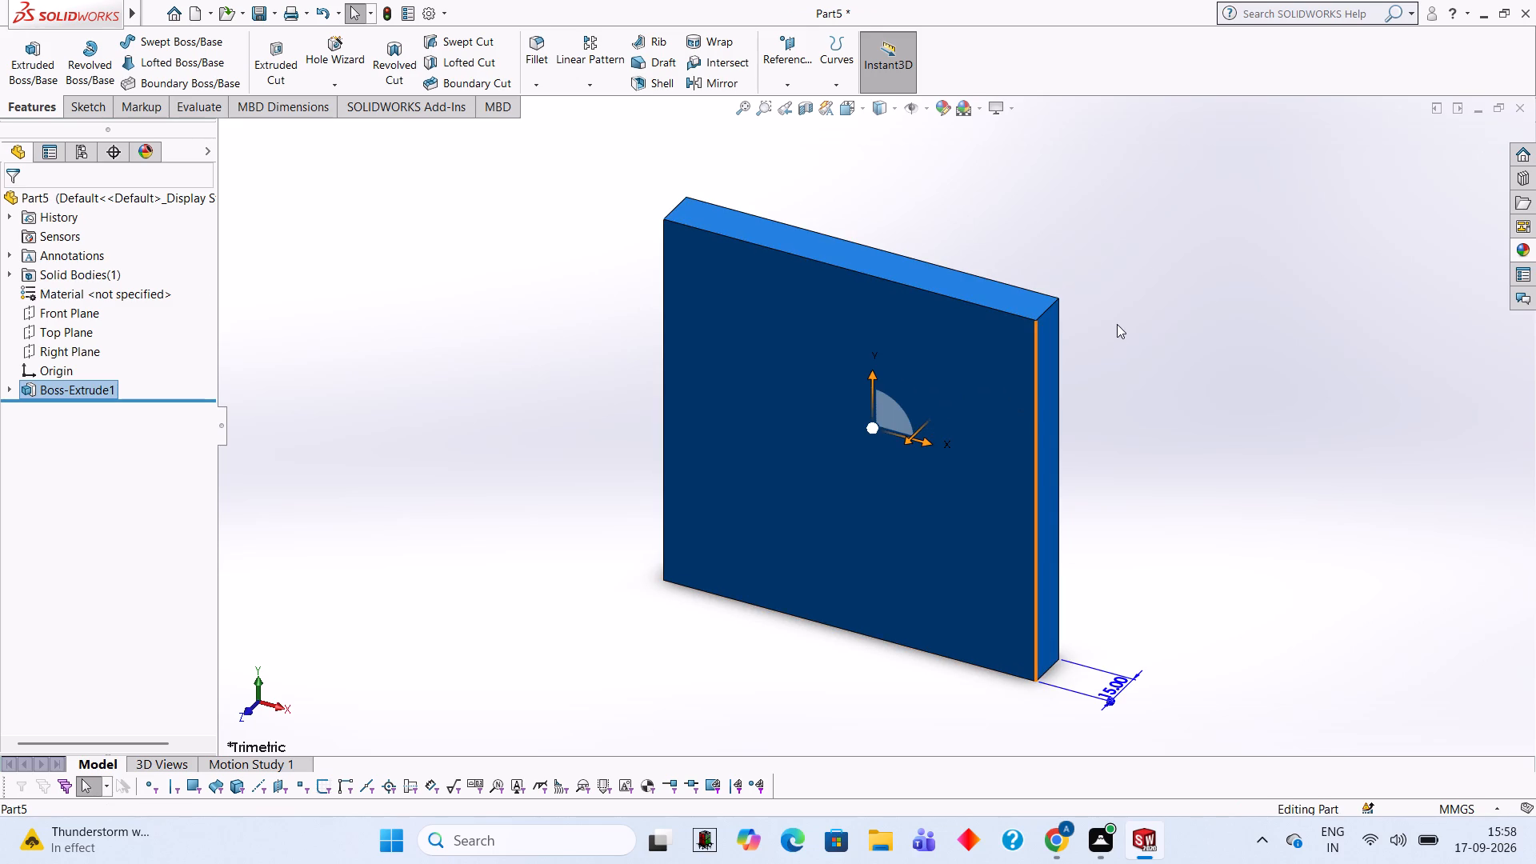
pyautogui.click(1163, 237)
pyautogui.click(898, 453)
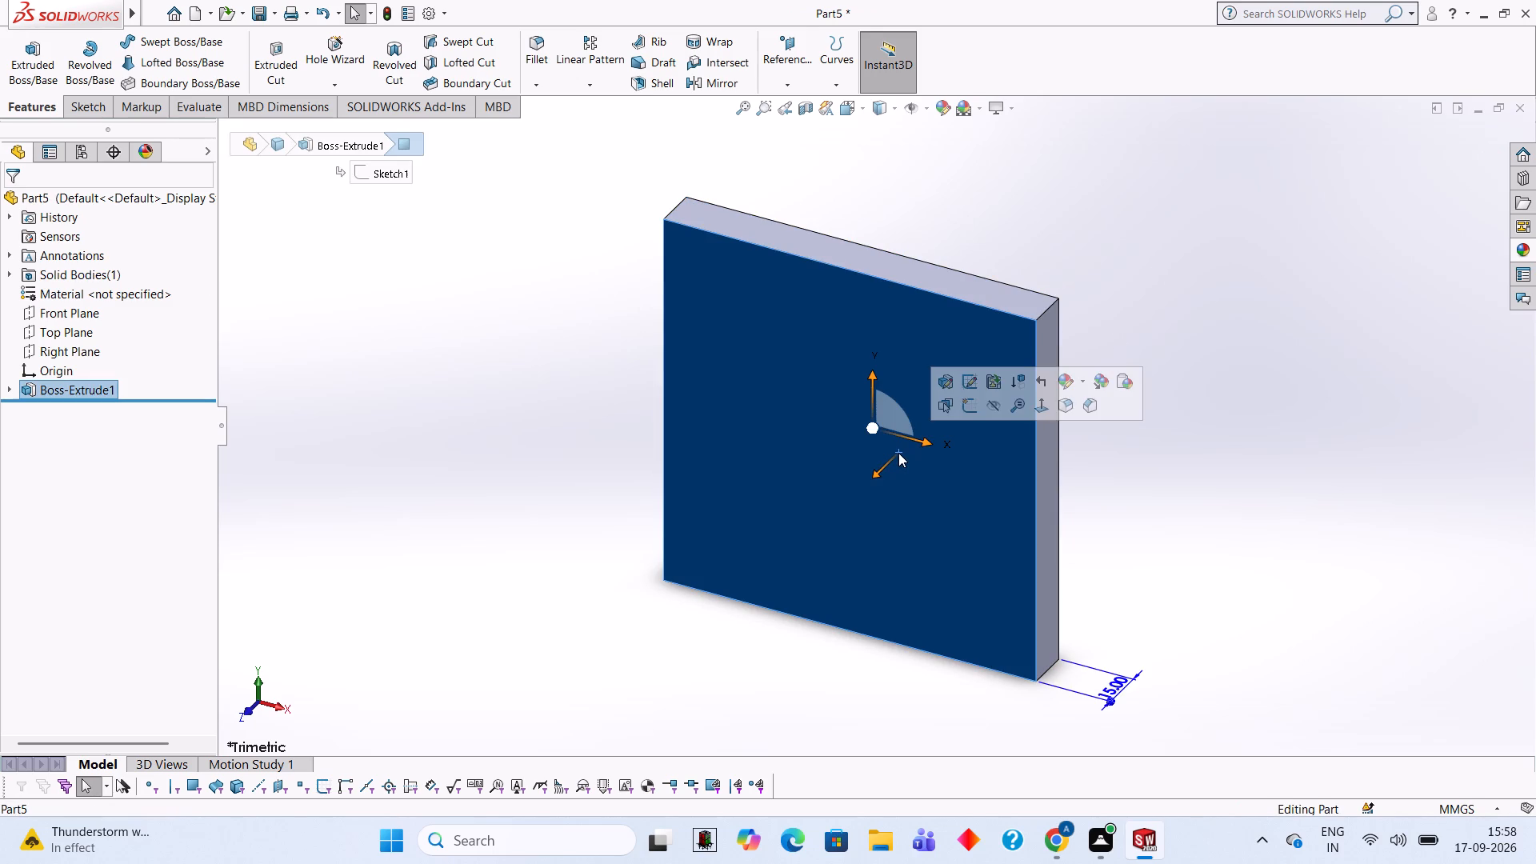
pyautogui.click(970, 408)
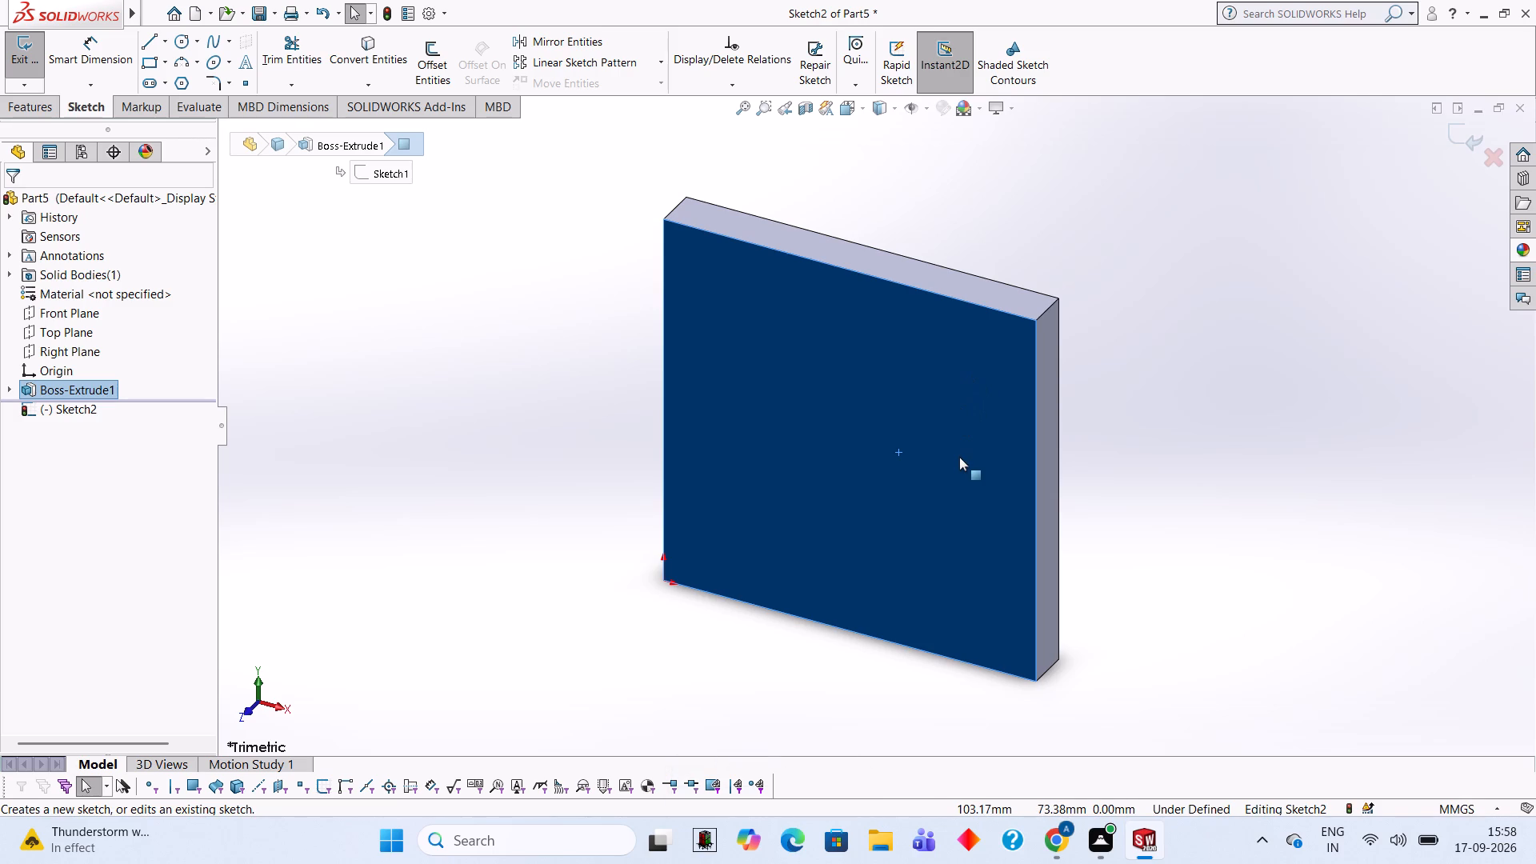
pyautogui.hotkey('ctrl', '8')
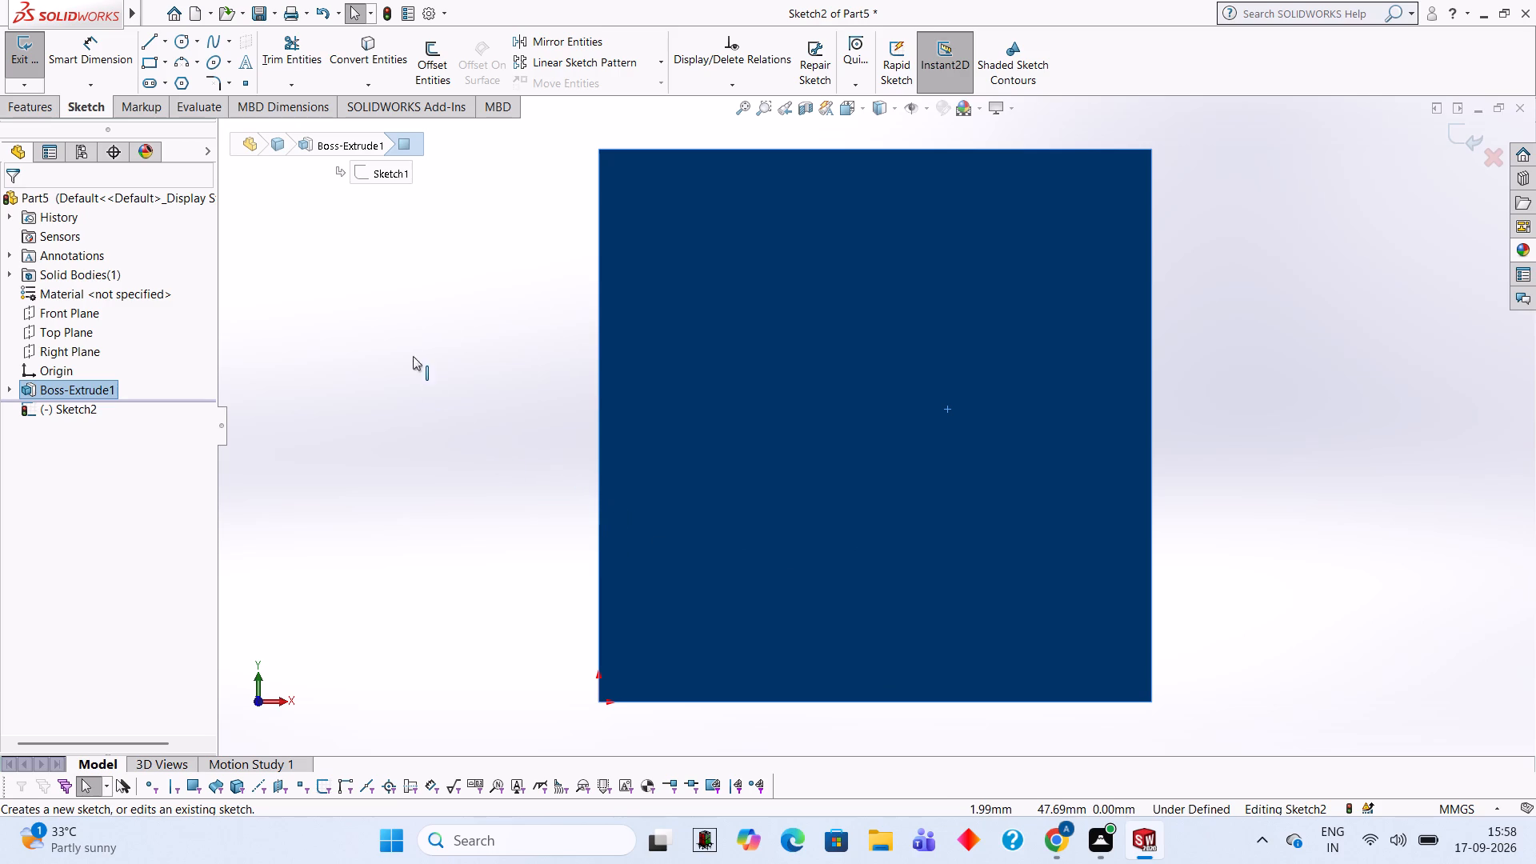
pyautogui.click(182, 42)
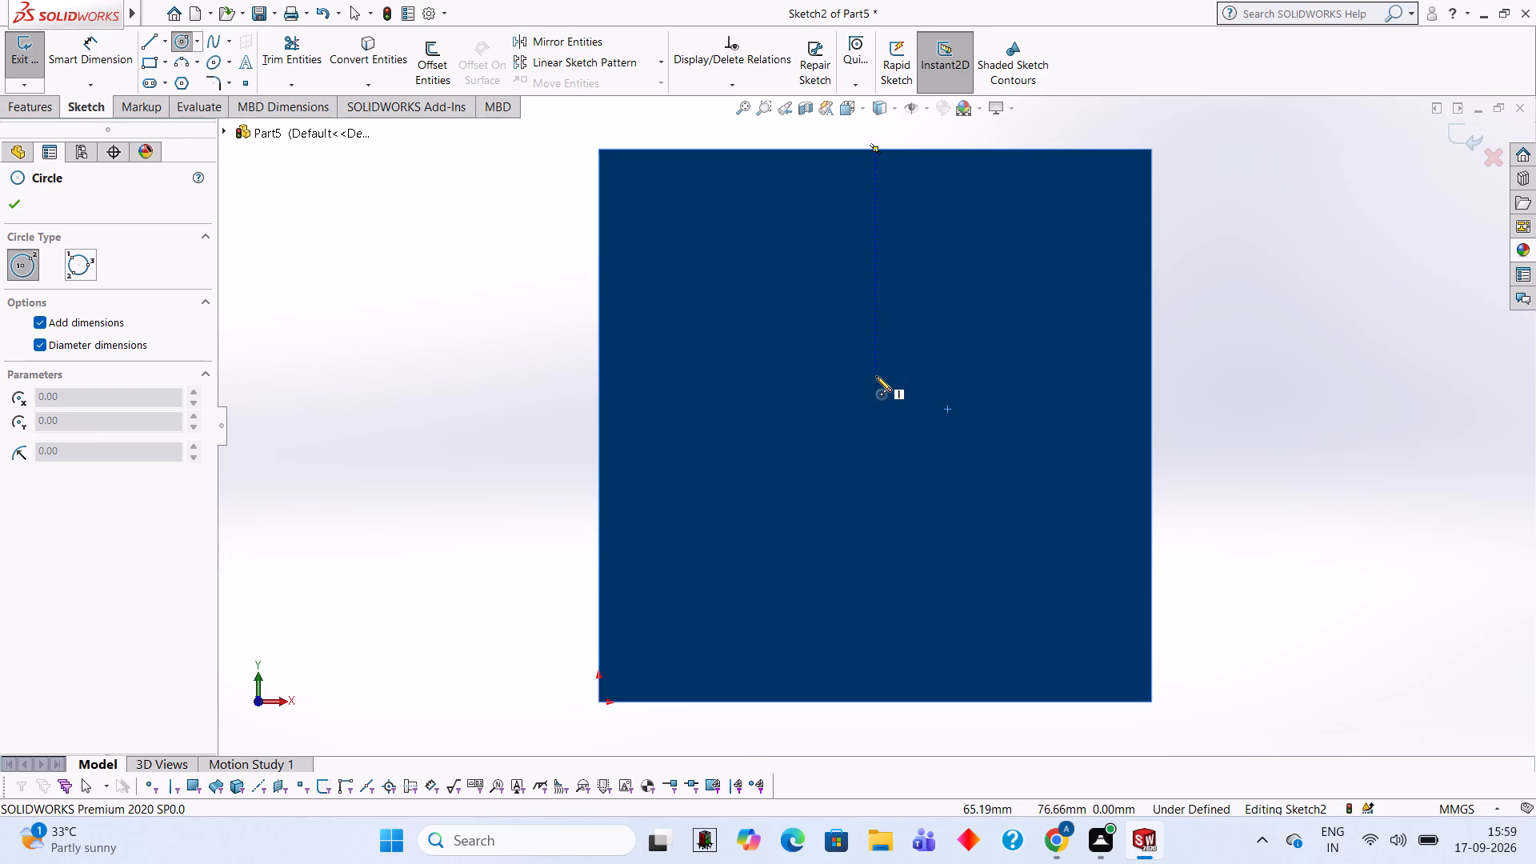
pyautogui.click(874, 423)
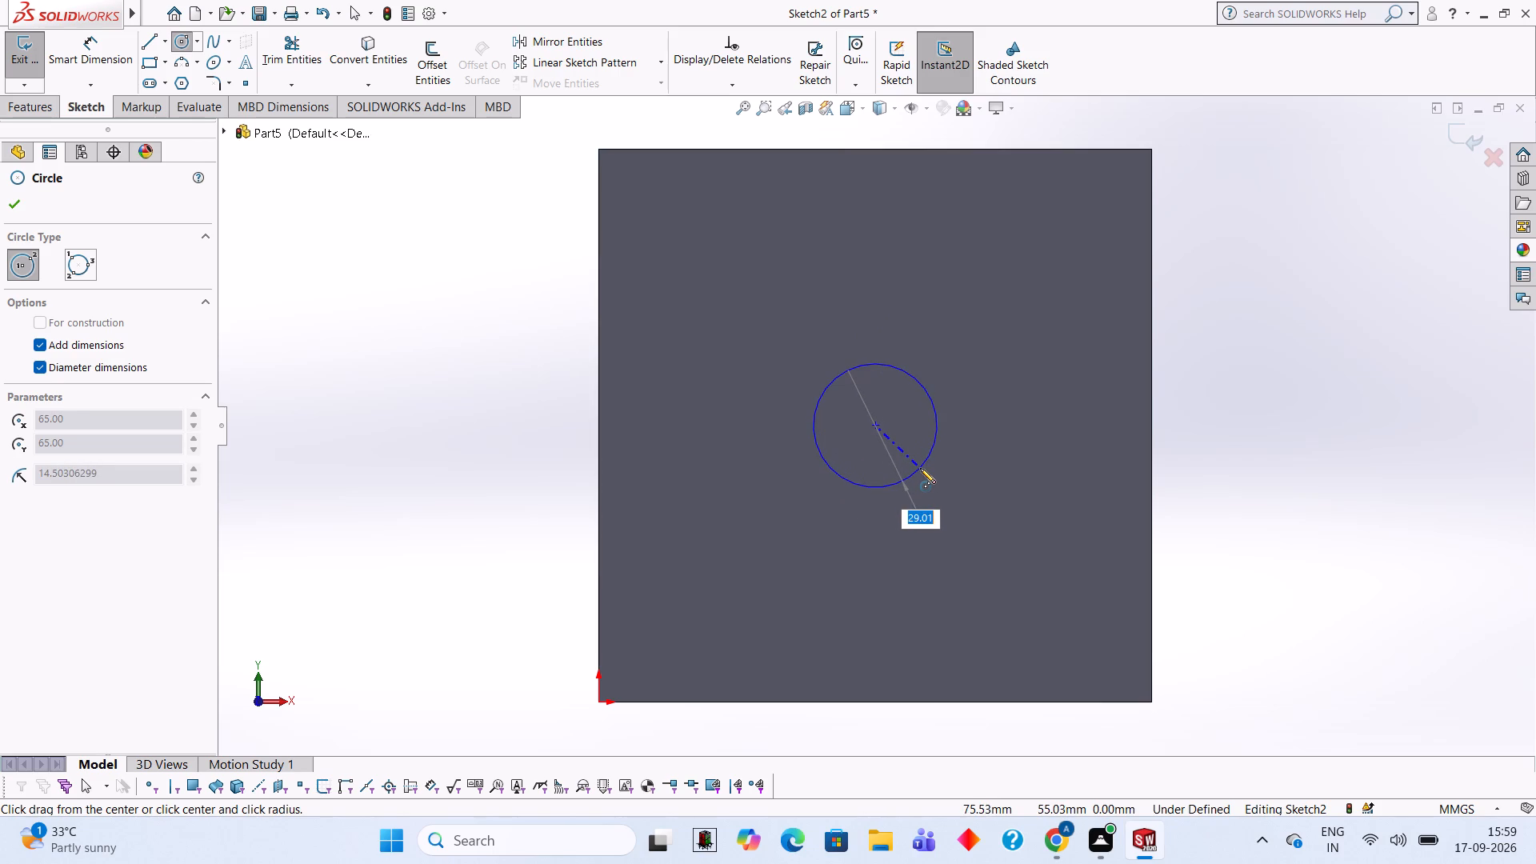
pyautogui.write('100')
pyautogui.press('Return')
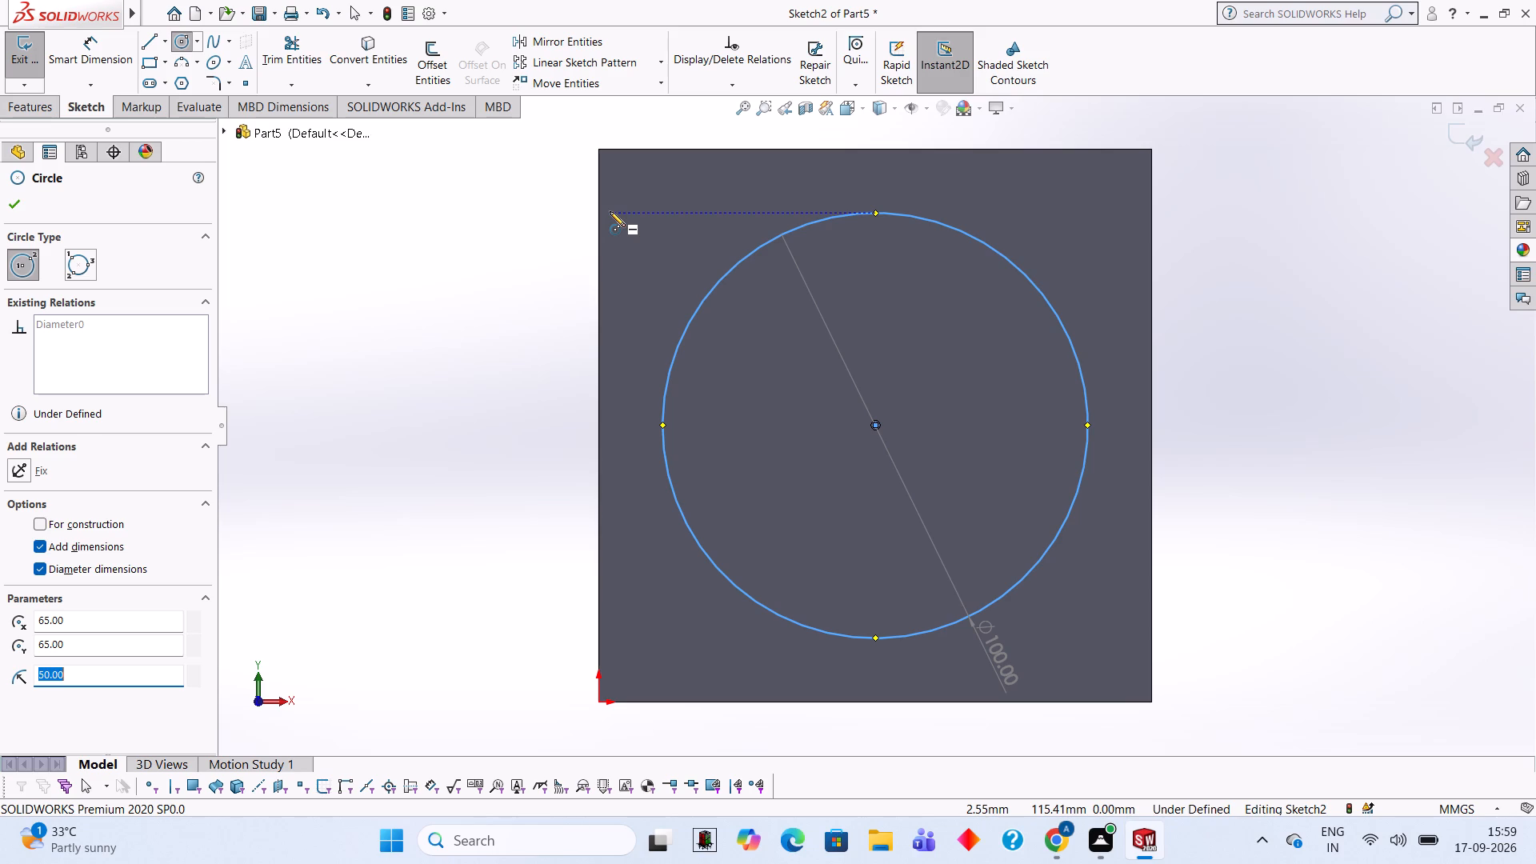
pyautogui.press('Escape')
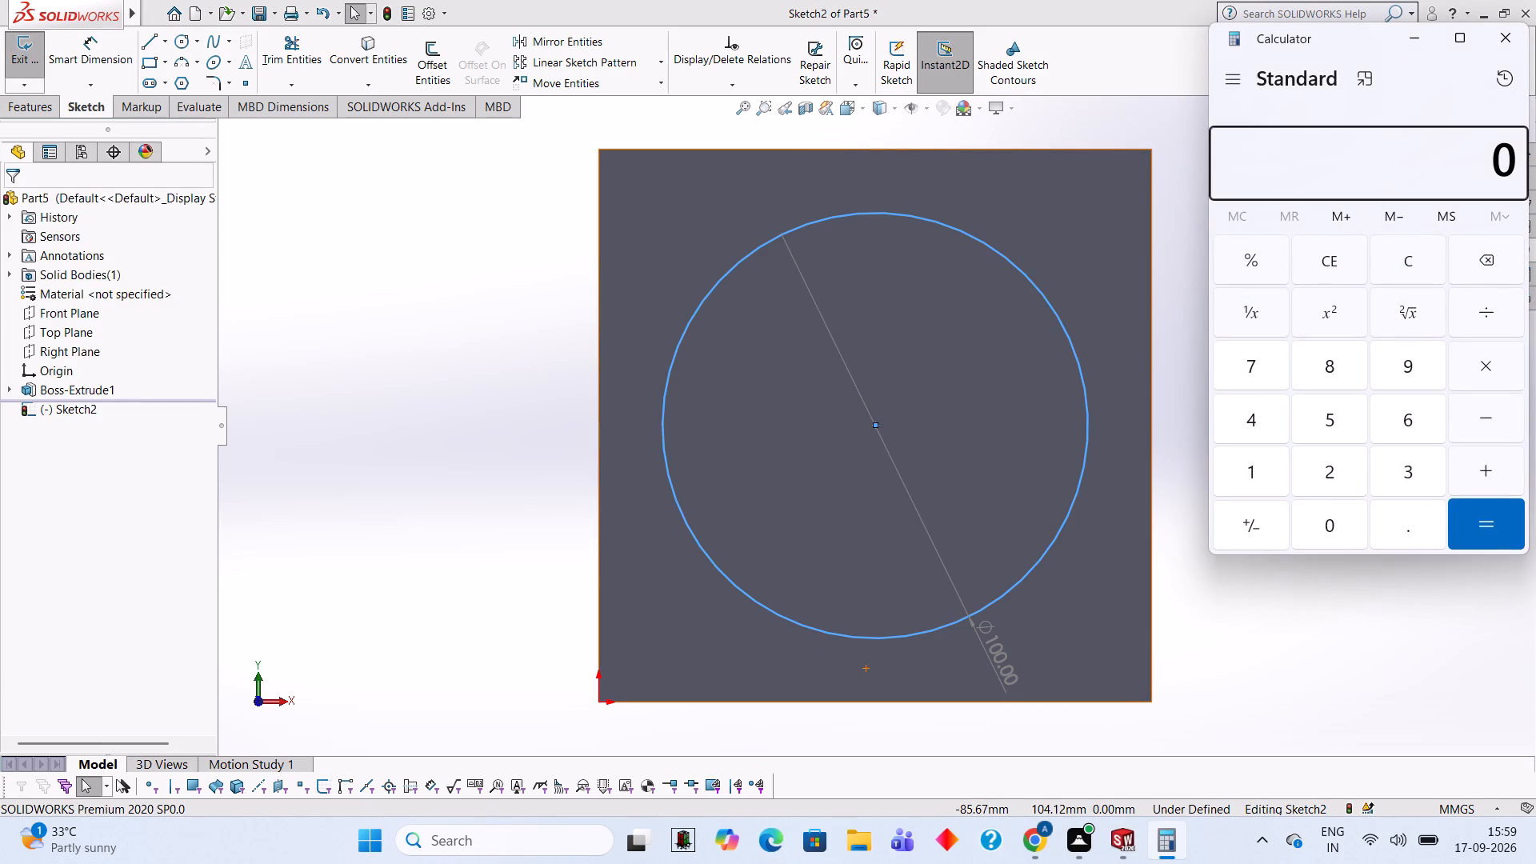
# Compute 36 minus 15 in Calculator and close it.
pyautogui.write('36')
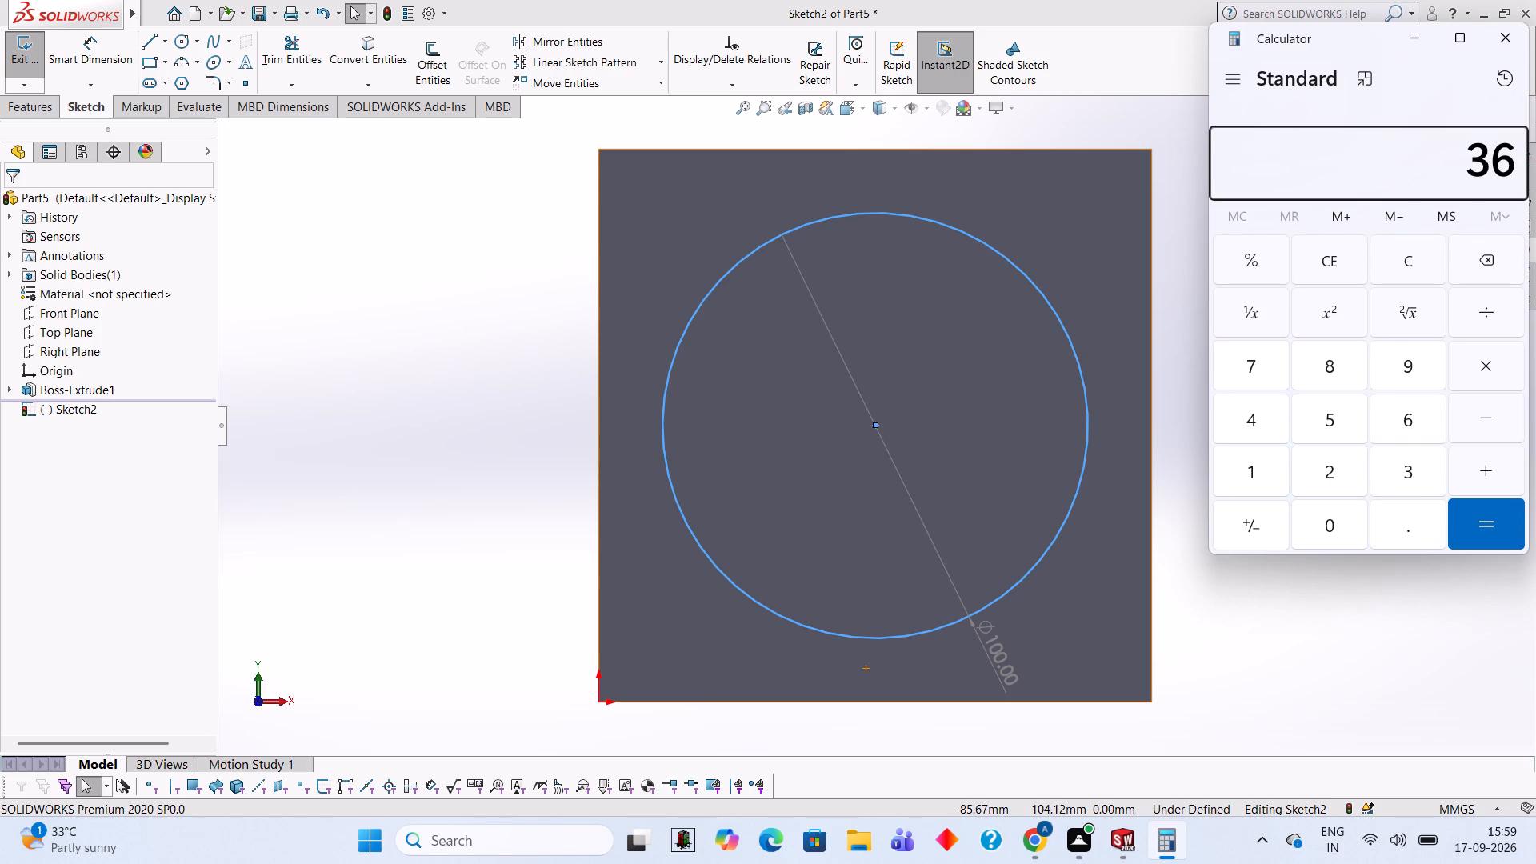
pyautogui.press('-')
pyautogui.write('15')
pyautogui.press('Return')
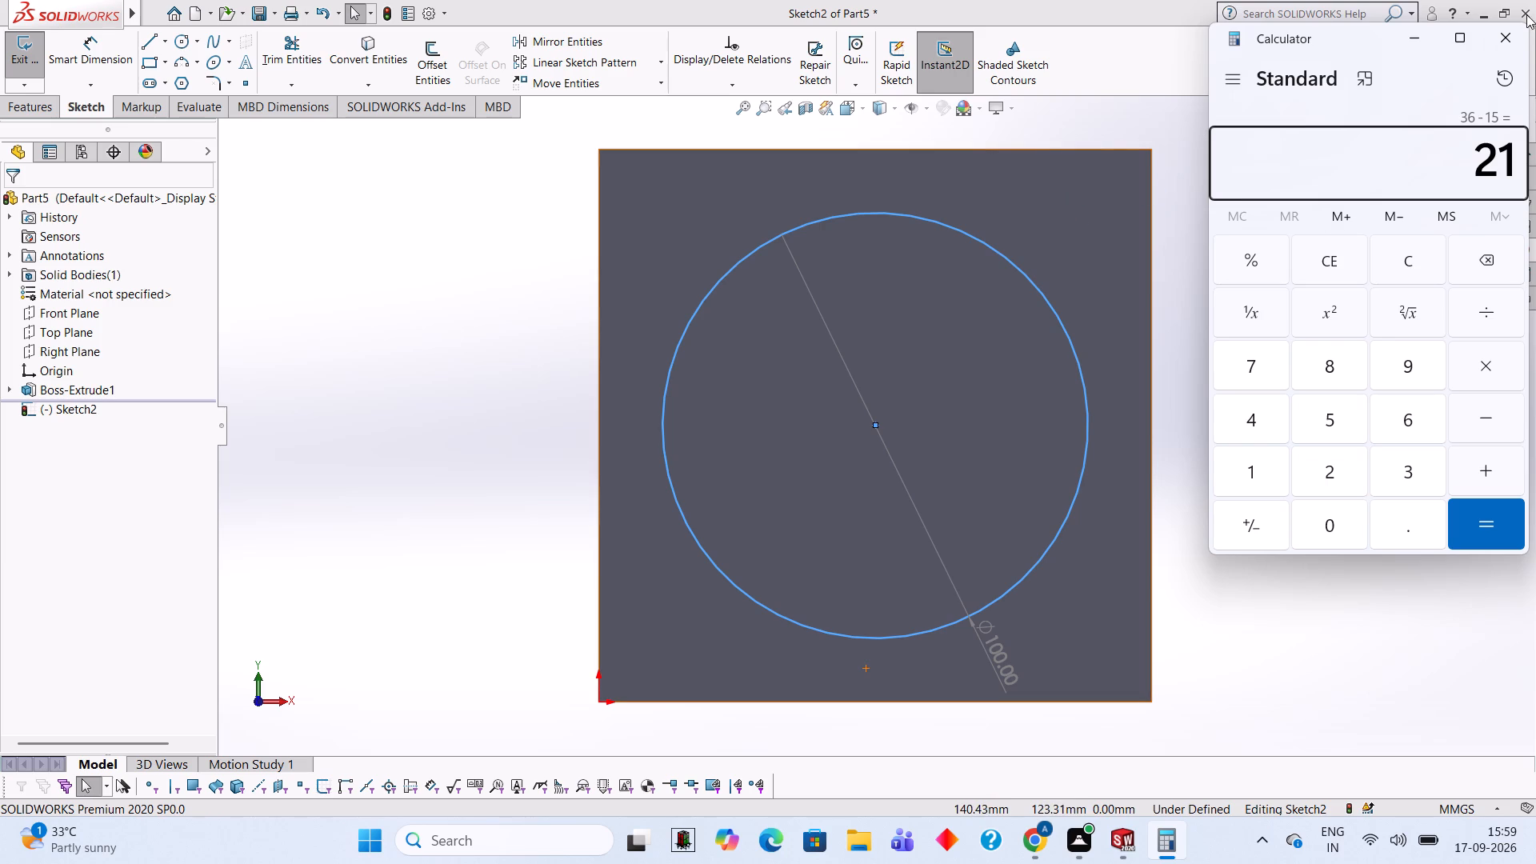
pyautogui.click(1510, 54)
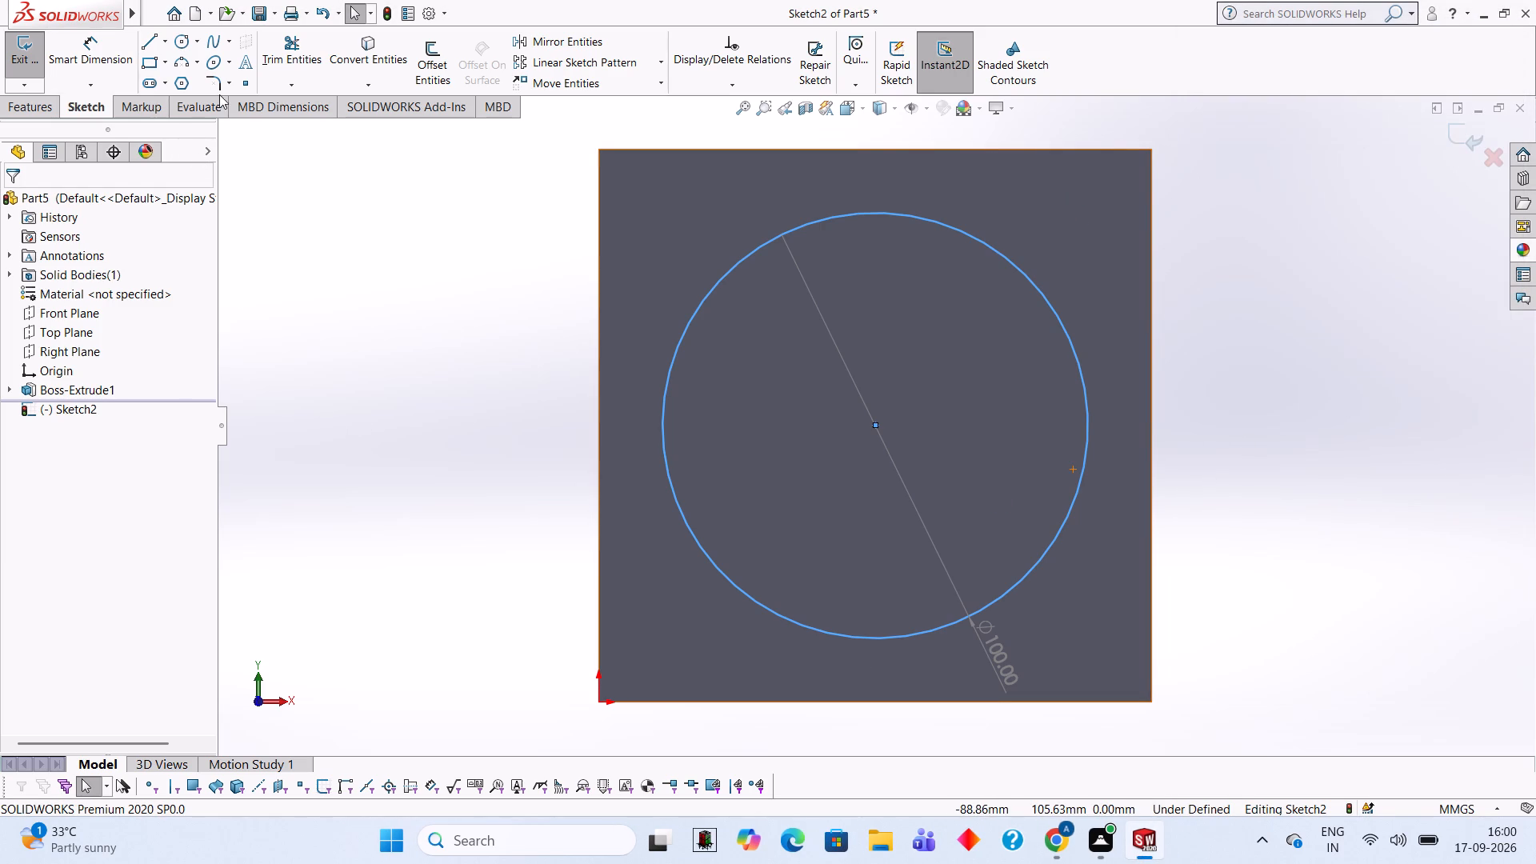
# Extrude the 100 mm circle sketch as a blind boss 21 mm deep, merged with the plate.
pyautogui.click(52, 110)
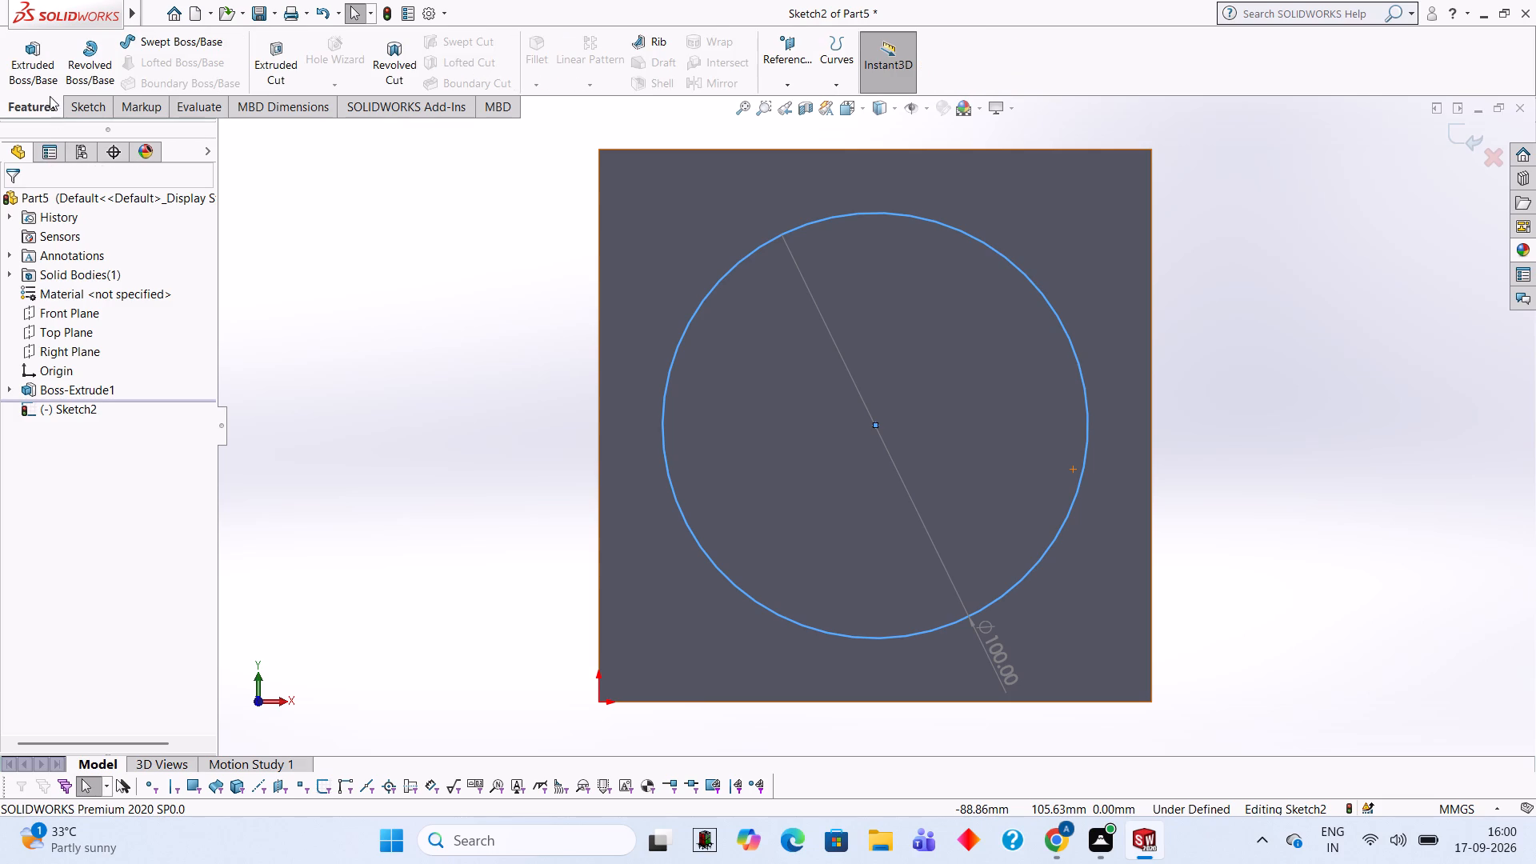
pyautogui.click(44, 78)
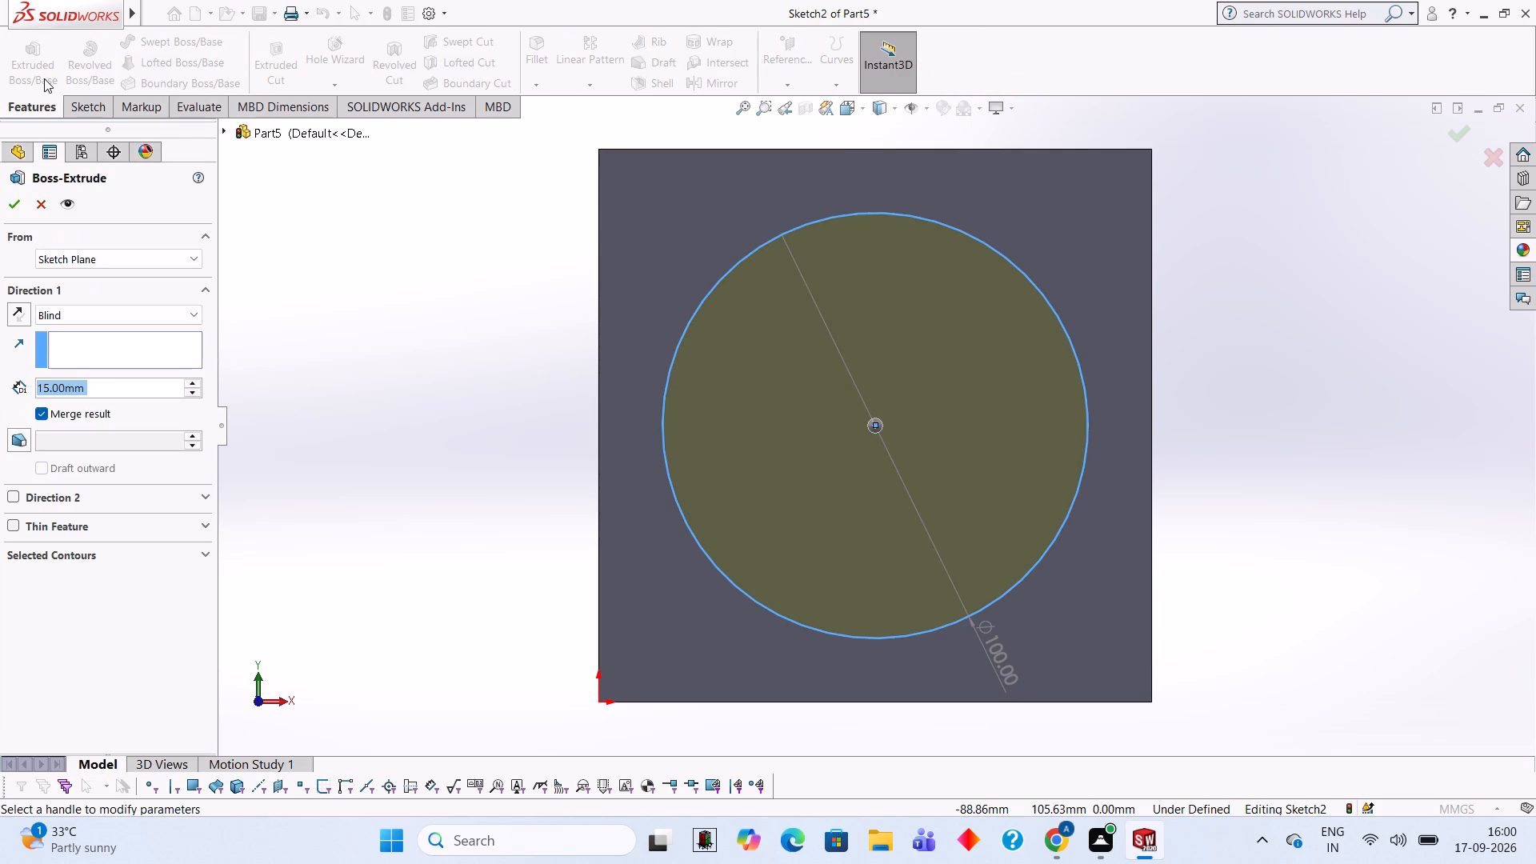
pyautogui.write('31')
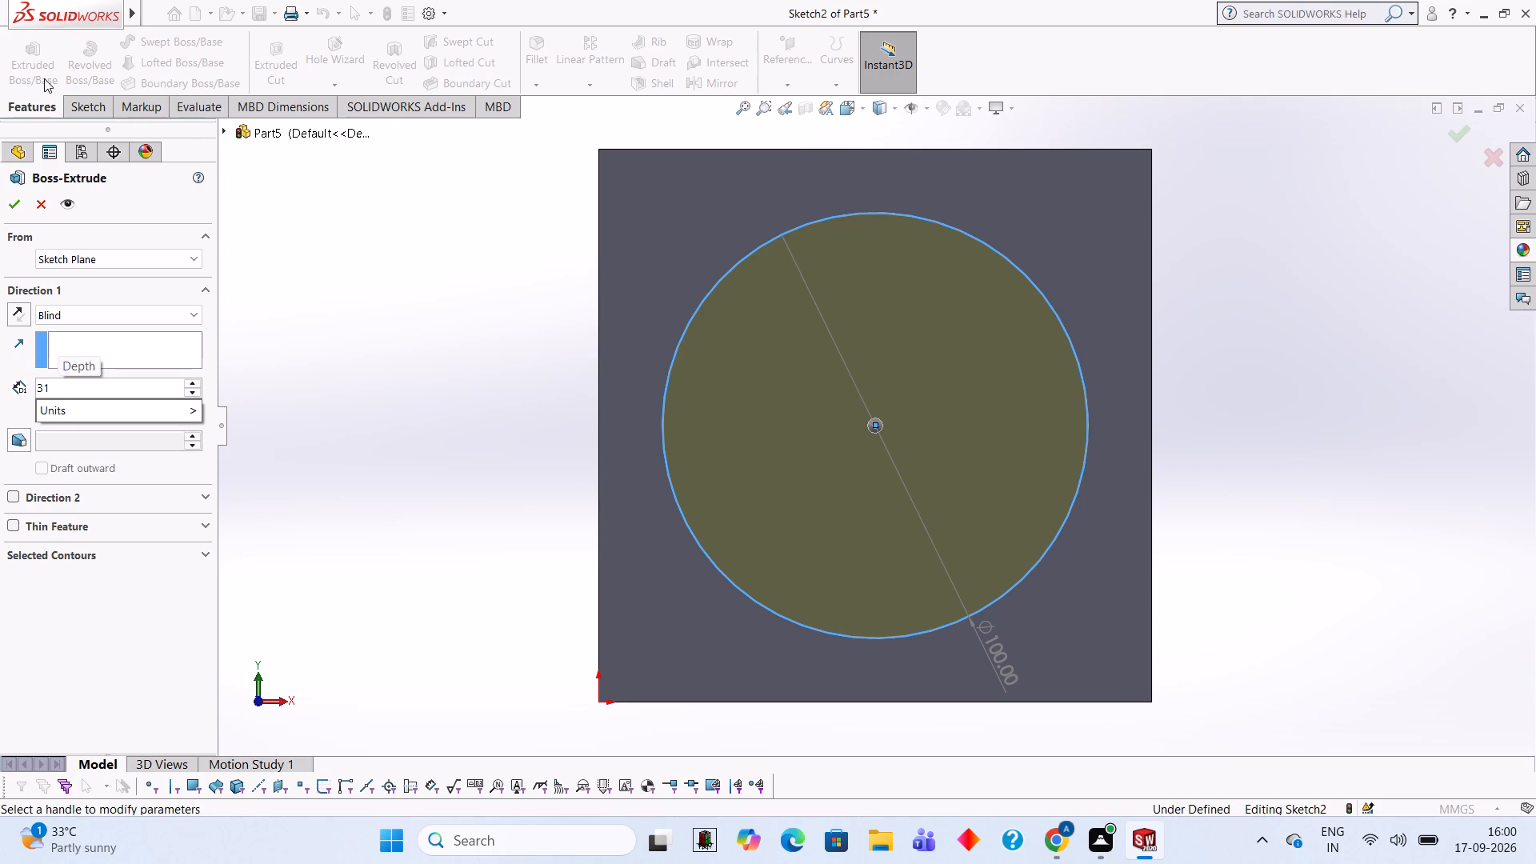
pyautogui.press('2')
pyautogui.press('BackSpace')
pyautogui.press('BackSpace')
pyautogui.press('BackSpace')
pyautogui.press('2')
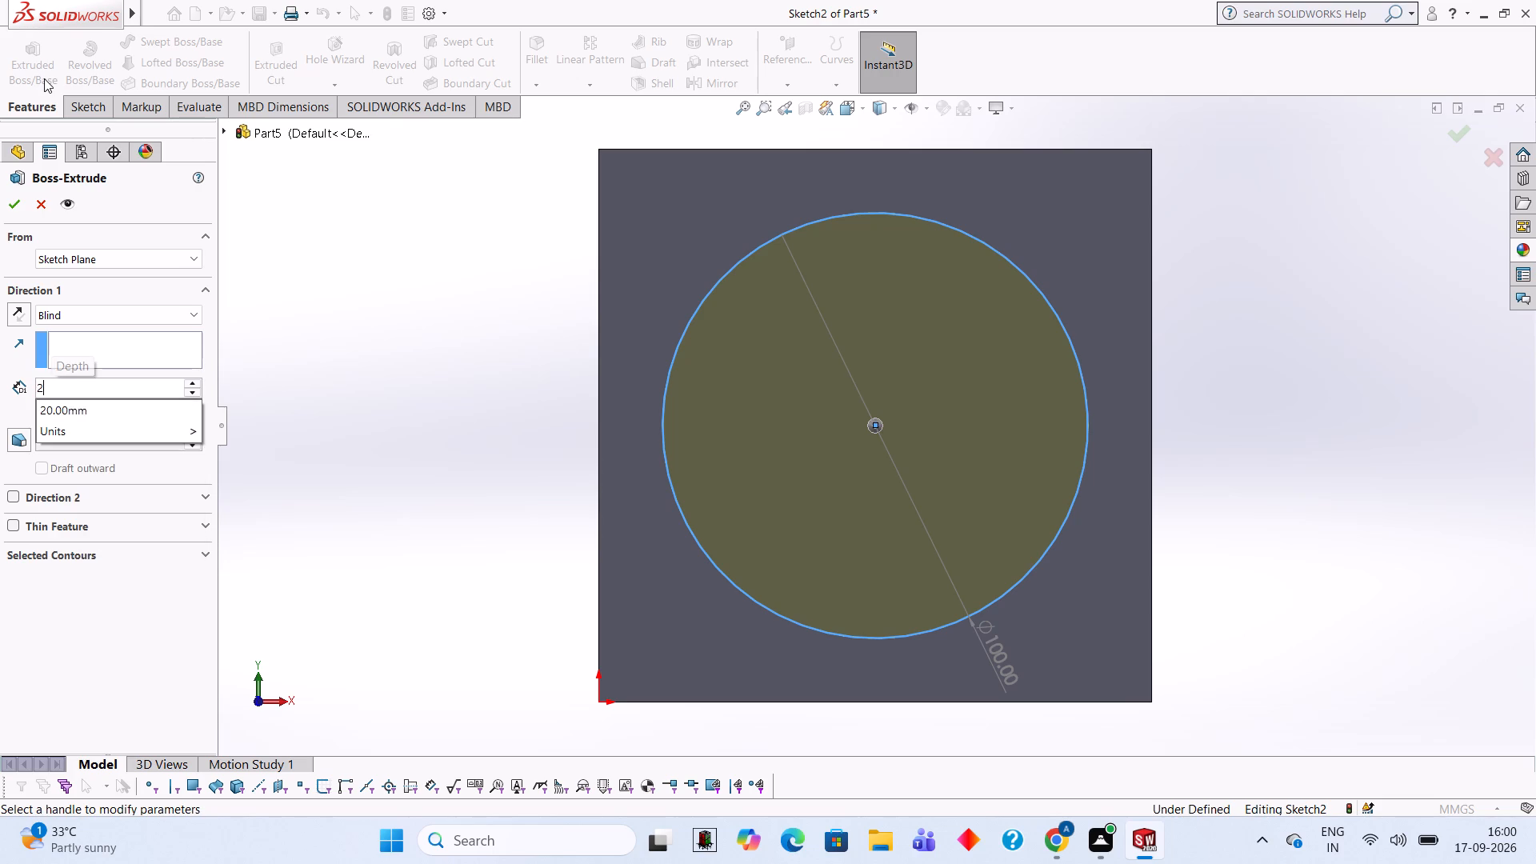
pyautogui.press('1')
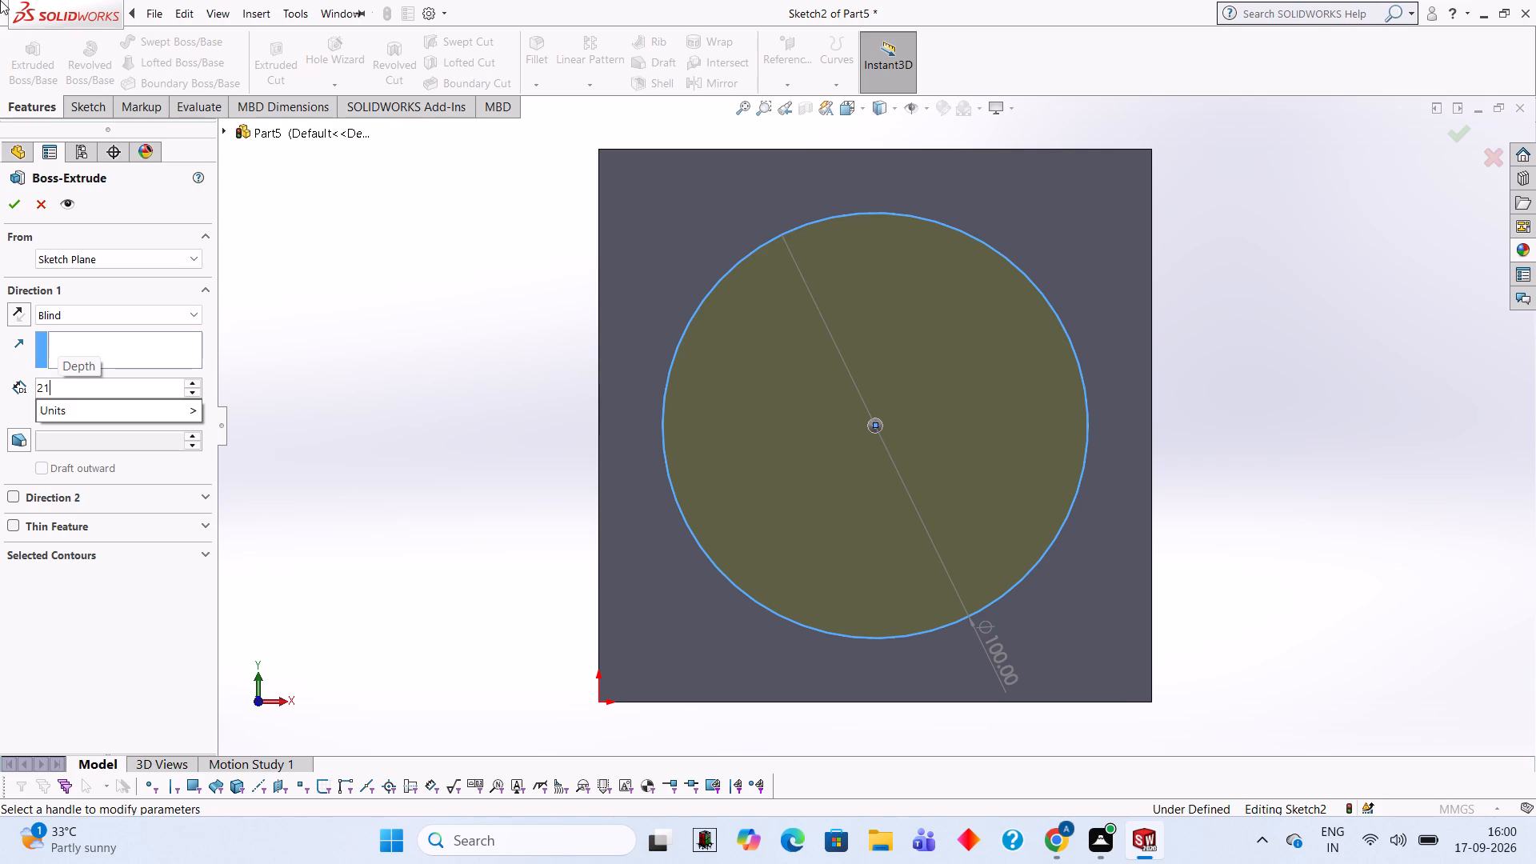
pyautogui.click(18, 202)
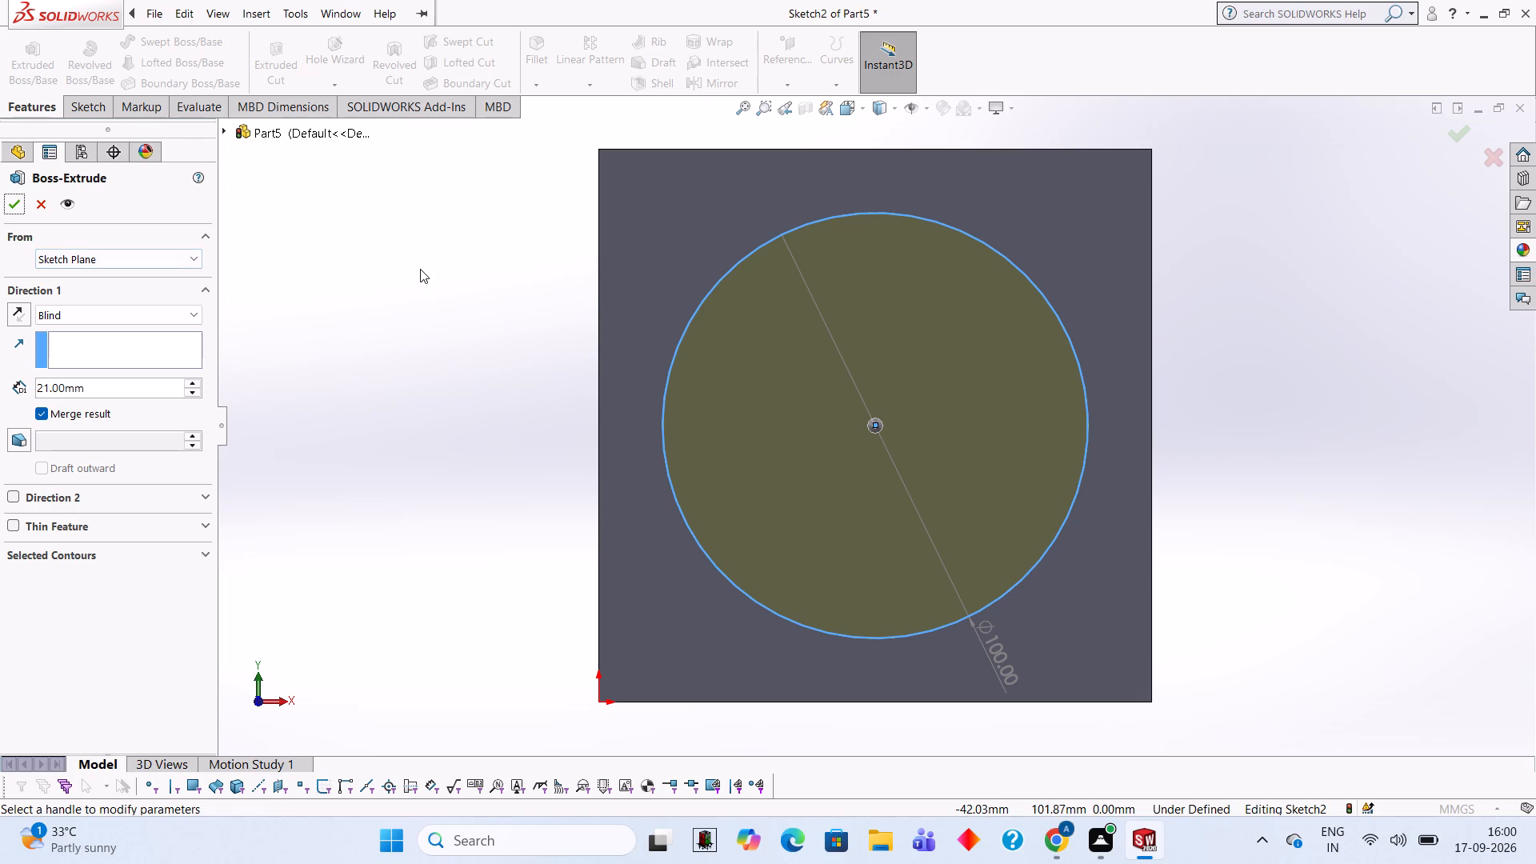
pyautogui.click(18, 196)
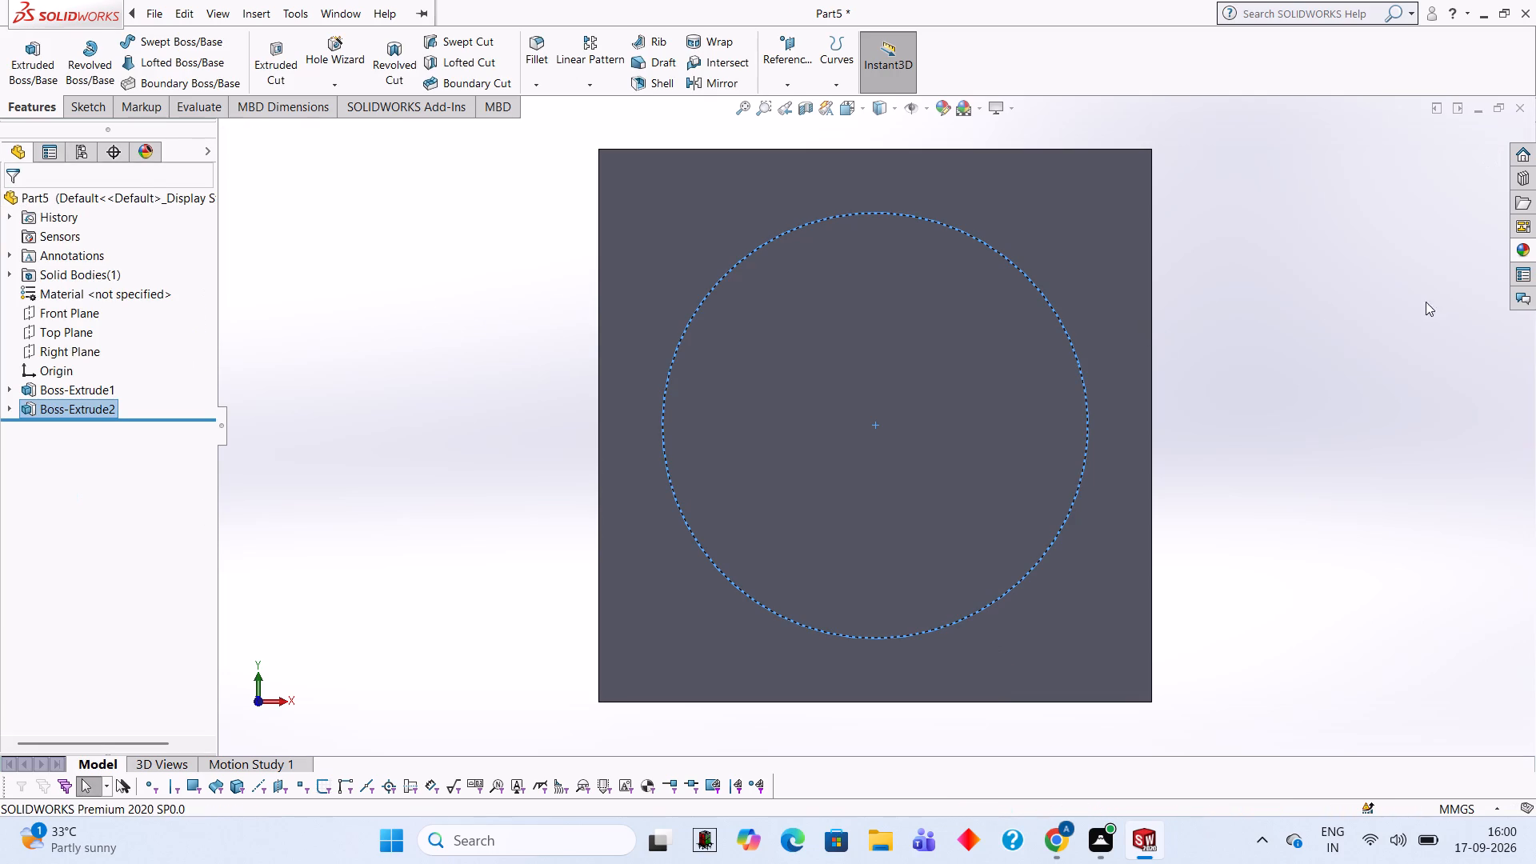
# Examine the round boss on the plate from the side and at an angle.
pyautogui.rightClick(1465, 296)
pyautogui.click(1439, 326)
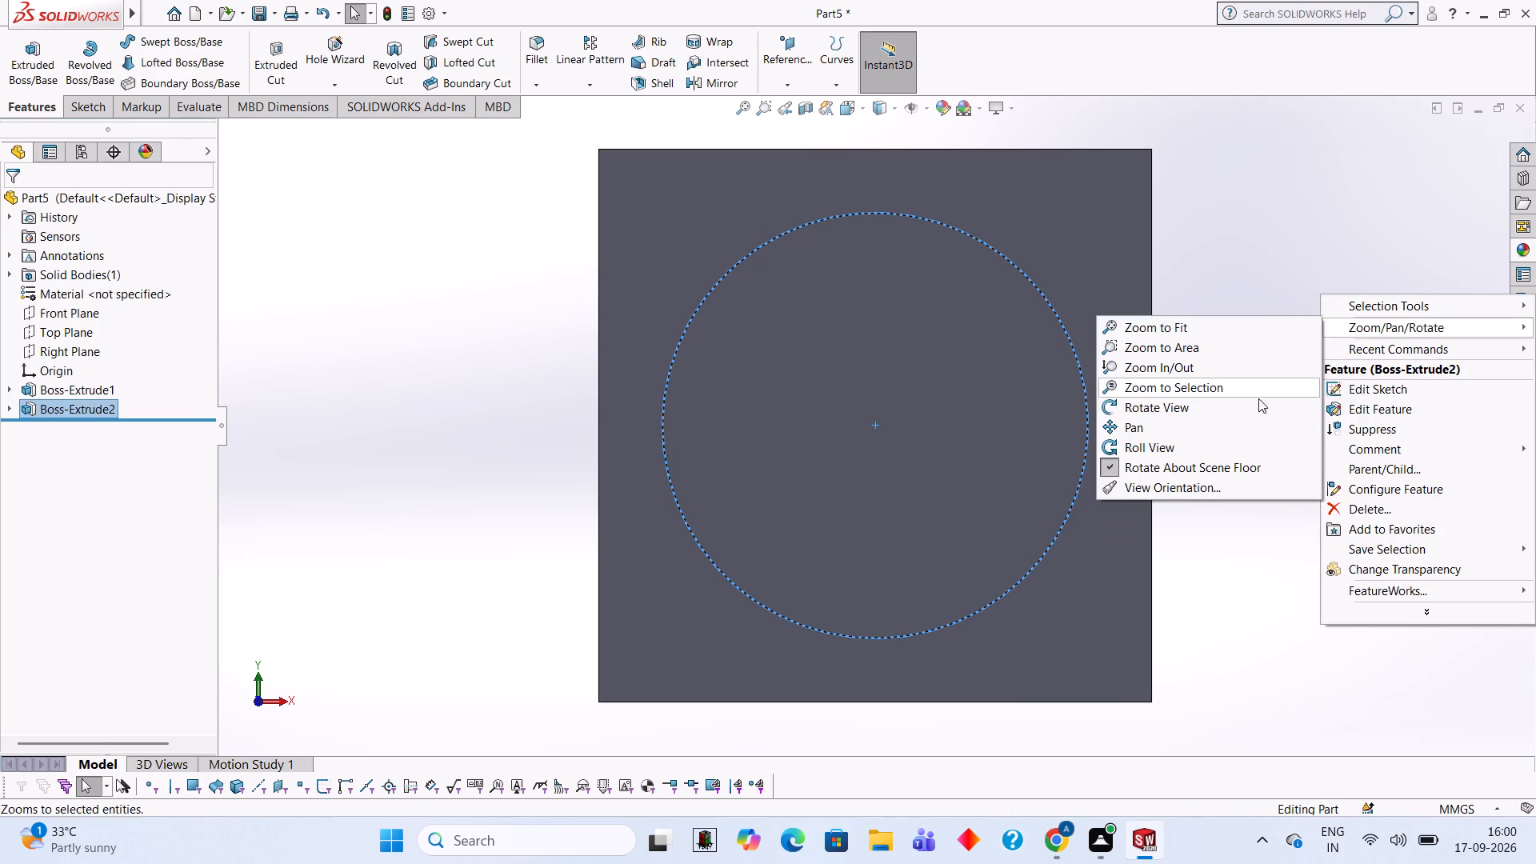
pyautogui.click(1145, 409)
pyautogui.moveTo(1176, 401); pyautogui.dragTo(1020, 423)
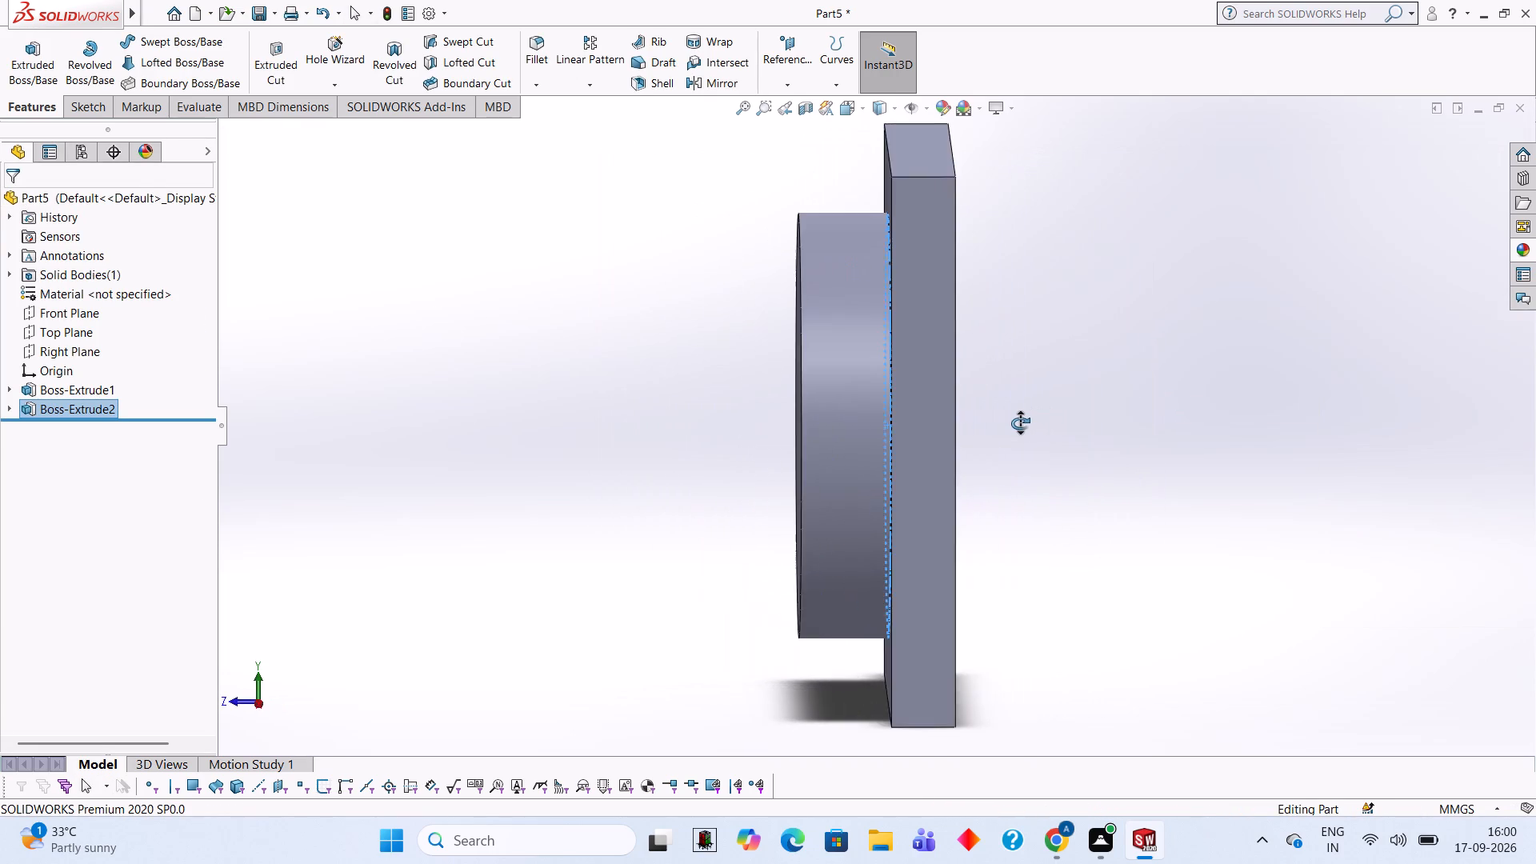
pyautogui.moveTo(1020, 423); pyautogui.dragTo(1205, 344)
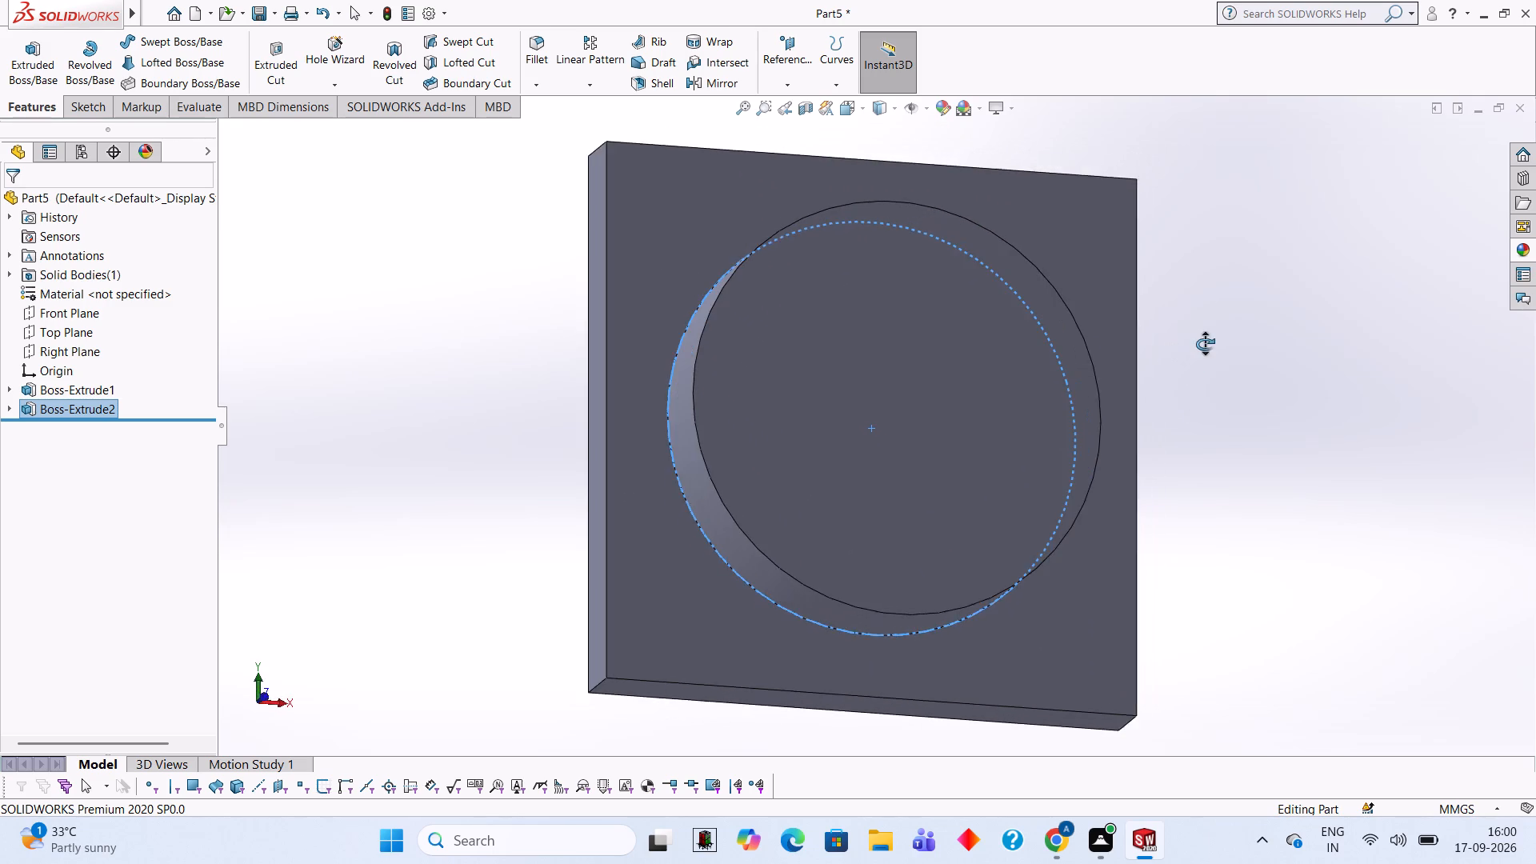
pyautogui.moveTo(1205, 344); pyautogui.dragTo(1161, 406)
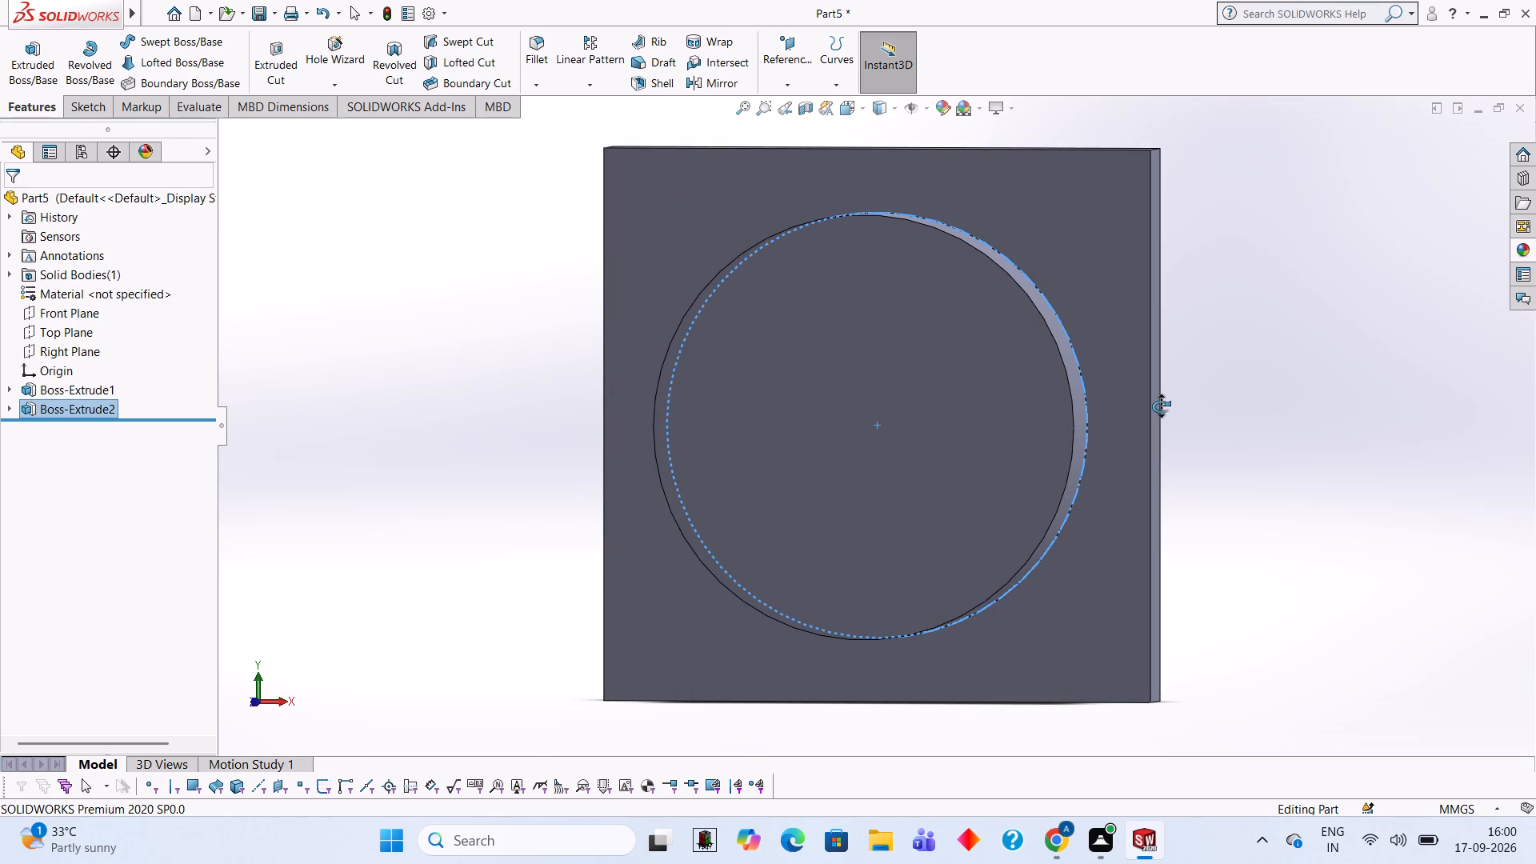
pyautogui.moveTo(1161, 406); pyautogui.dragTo(1186, 401)
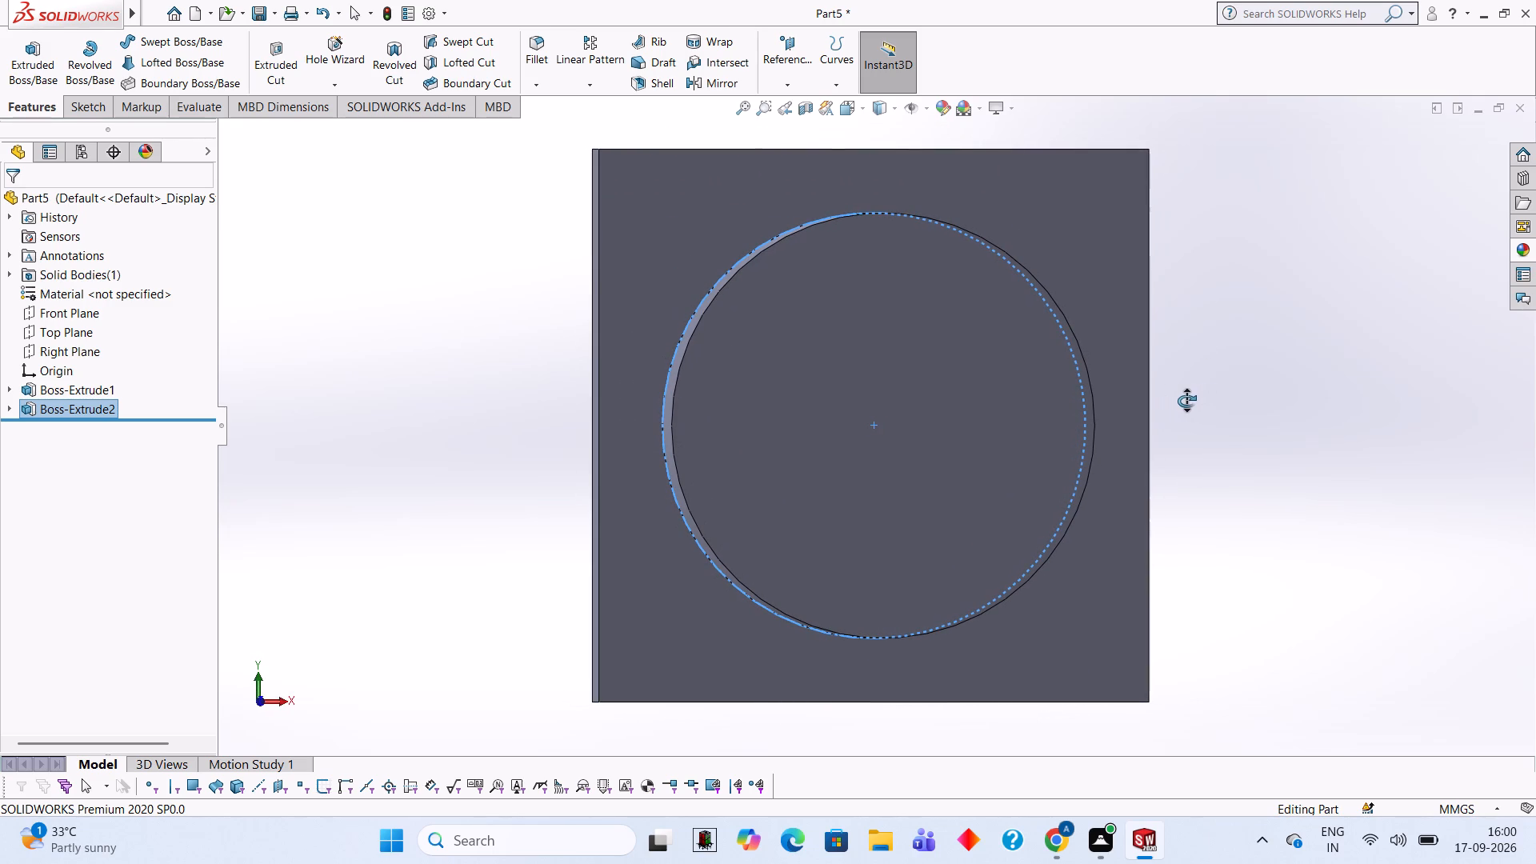
pyautogui.press('Escape')
# On the round boss's front face, sketch a 56 mm diameter circle centred on the face.
pyautogui.click(898, 346)
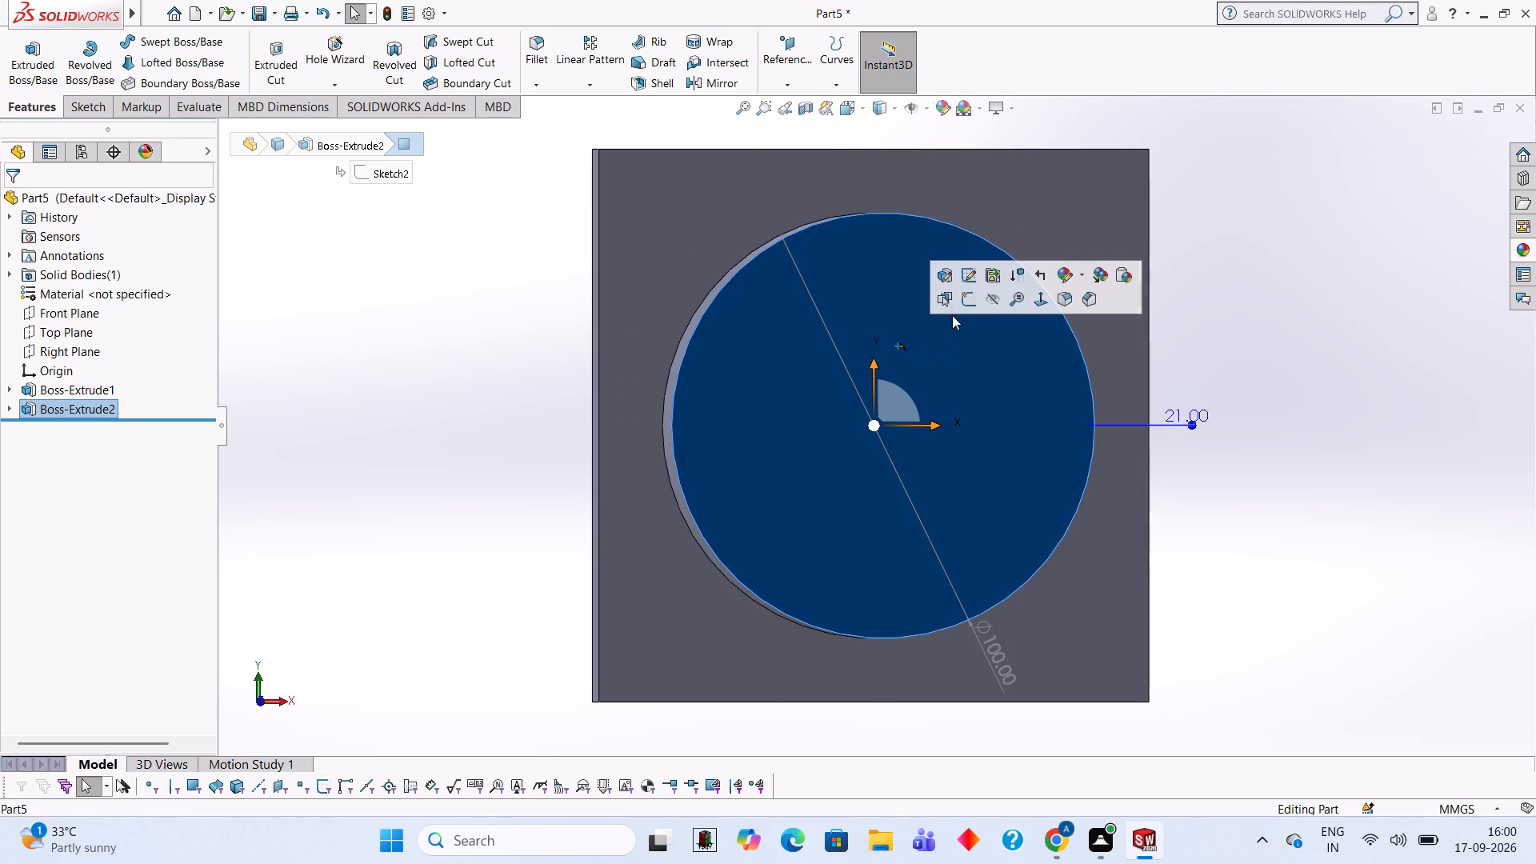
pyautogui.click(965, 301)
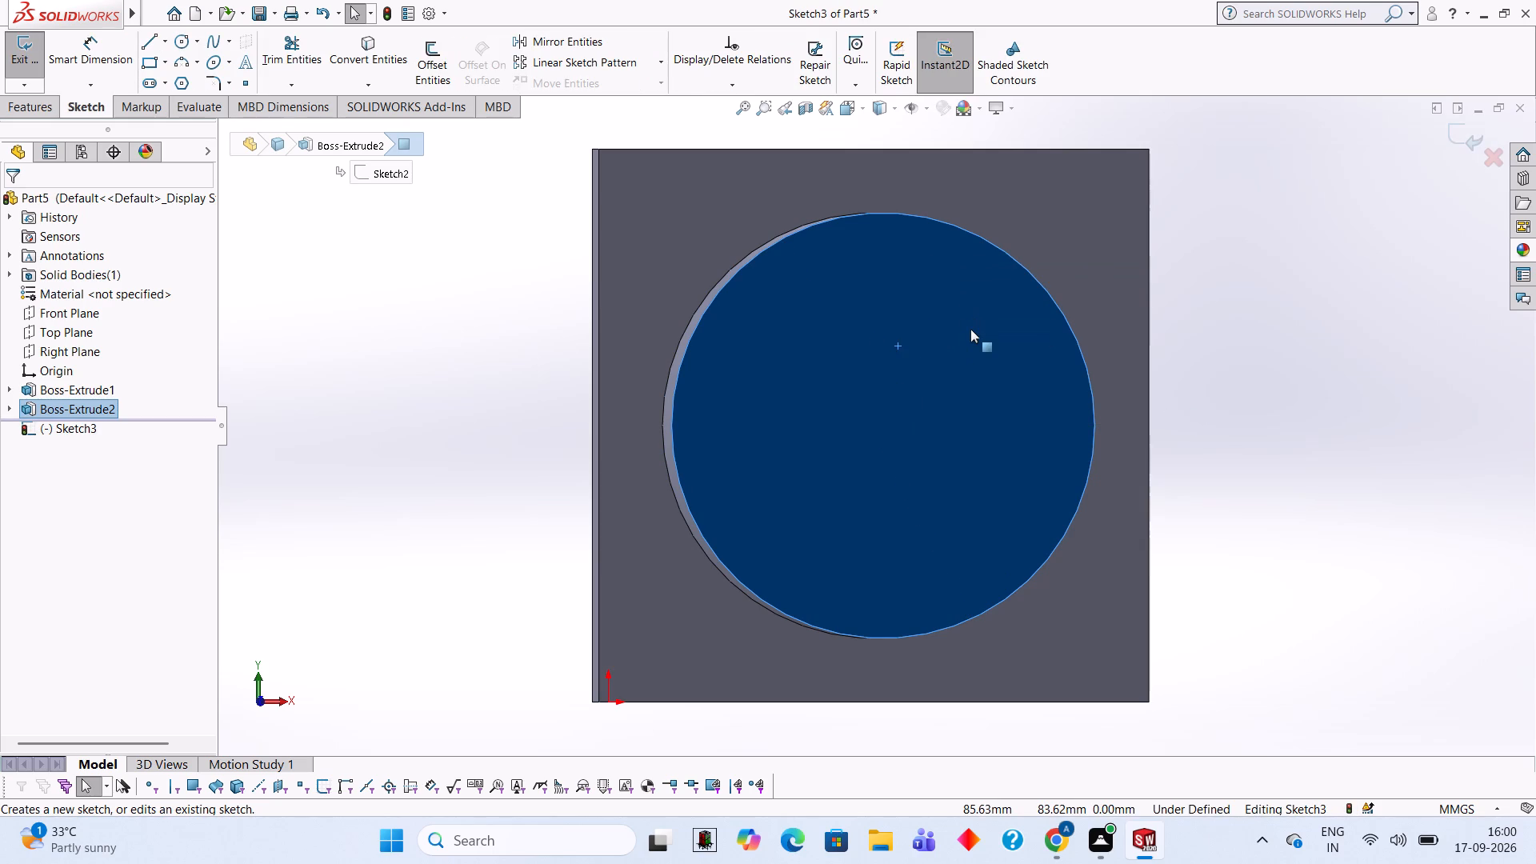
pyautogui.hotkey('ctrl', '8')
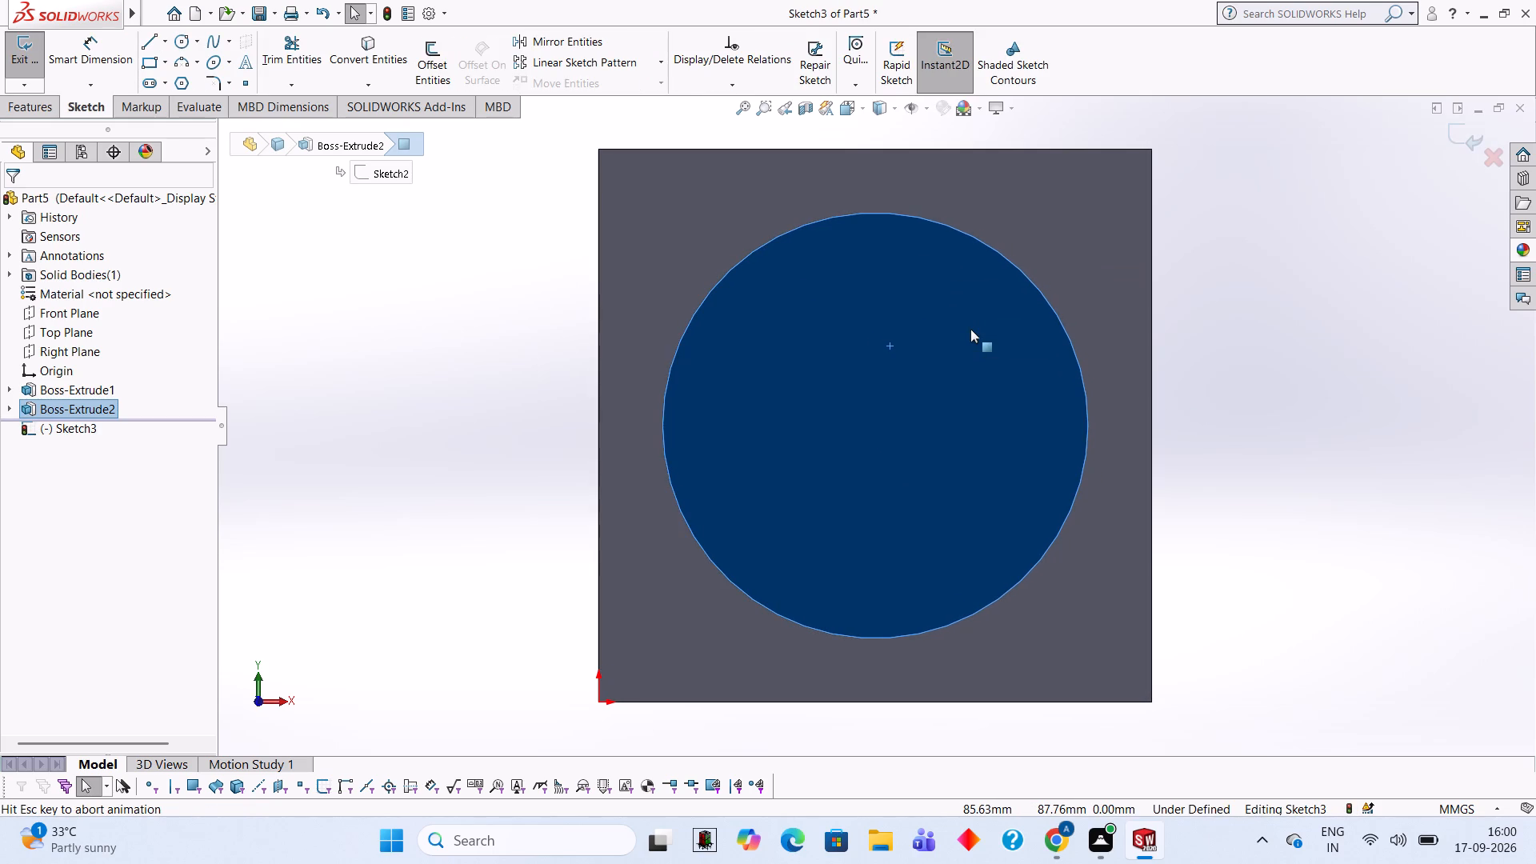
pyautogui.click(182, 51)
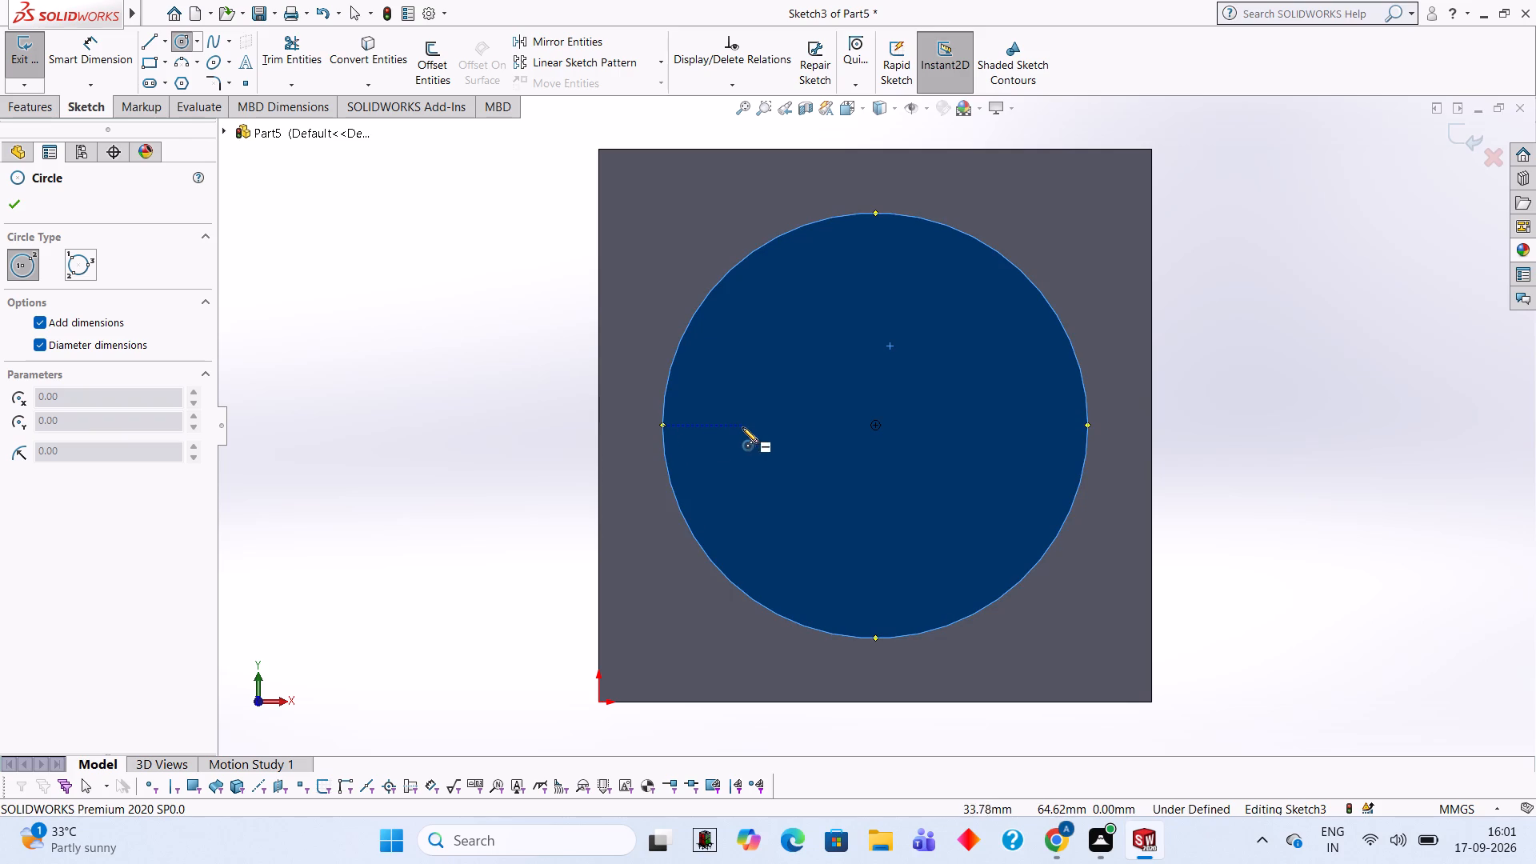
pyautogui.click(876, 428)
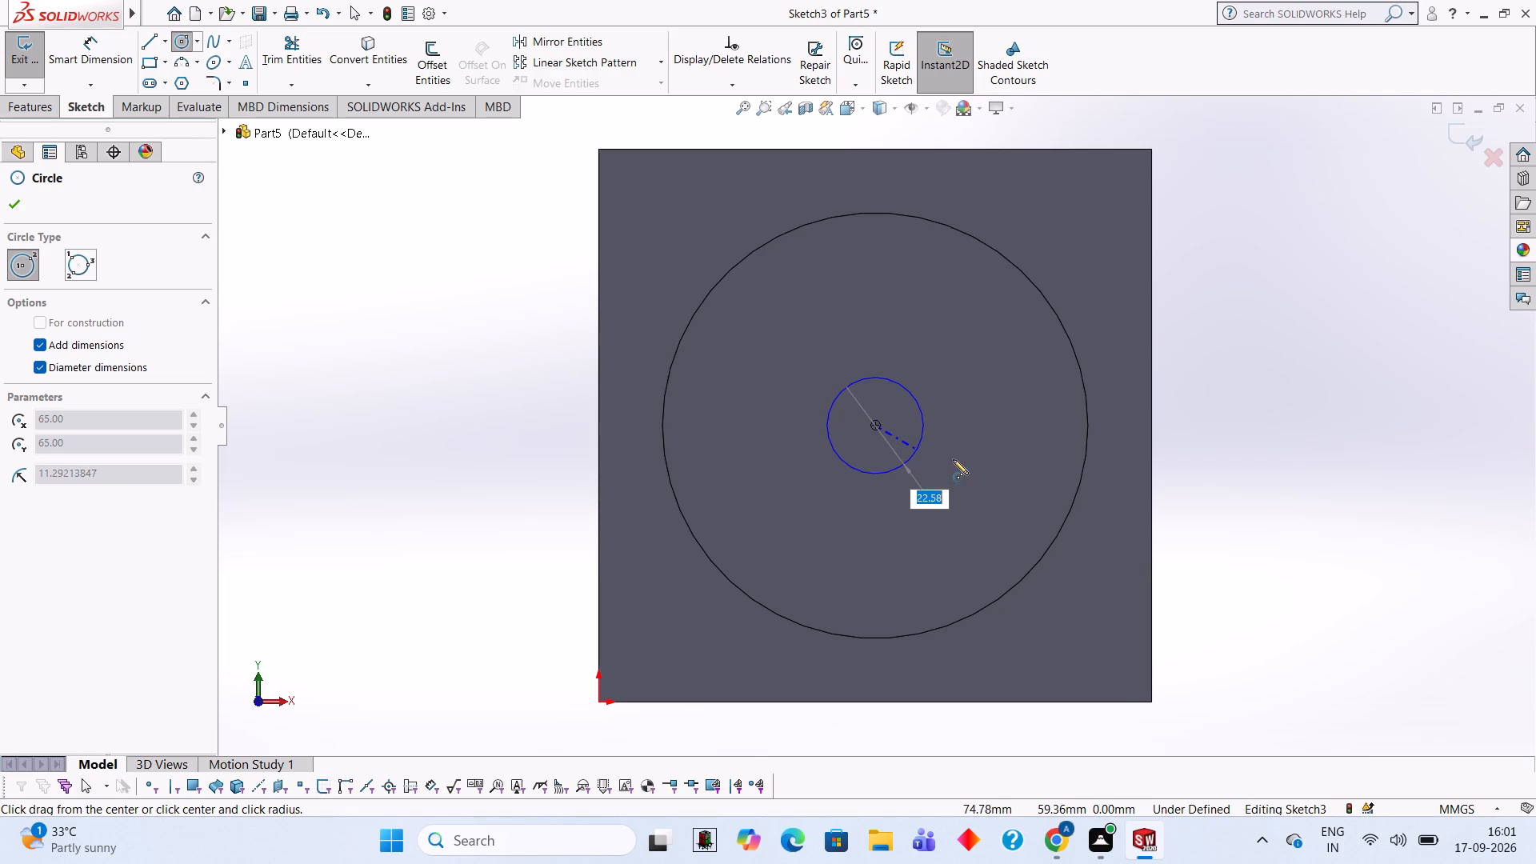
pyautogui.write('56')
pyautogui.press('Return')
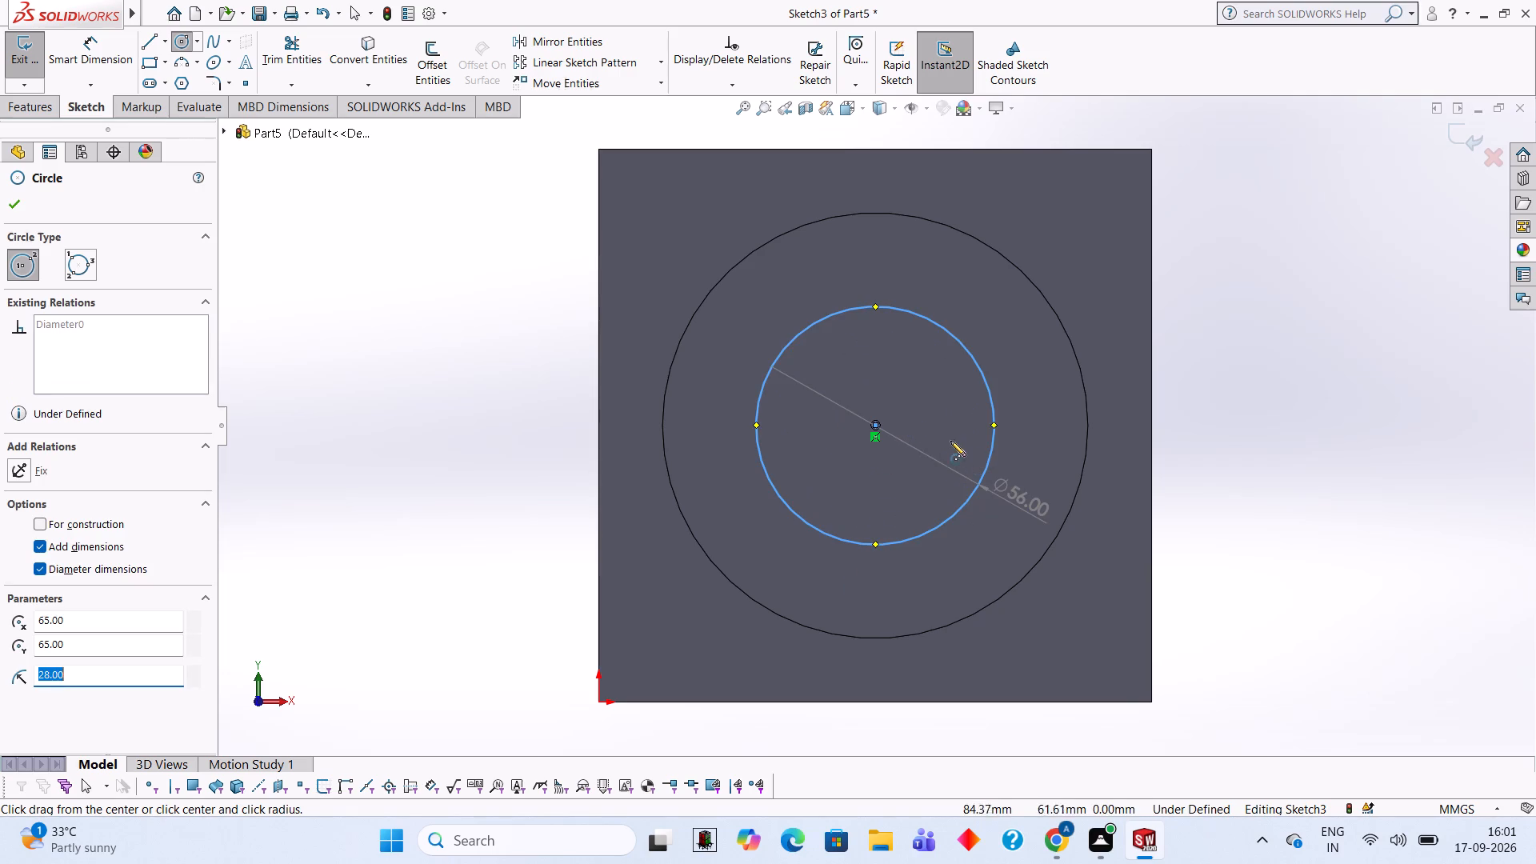
pyautogui.press('Escape')
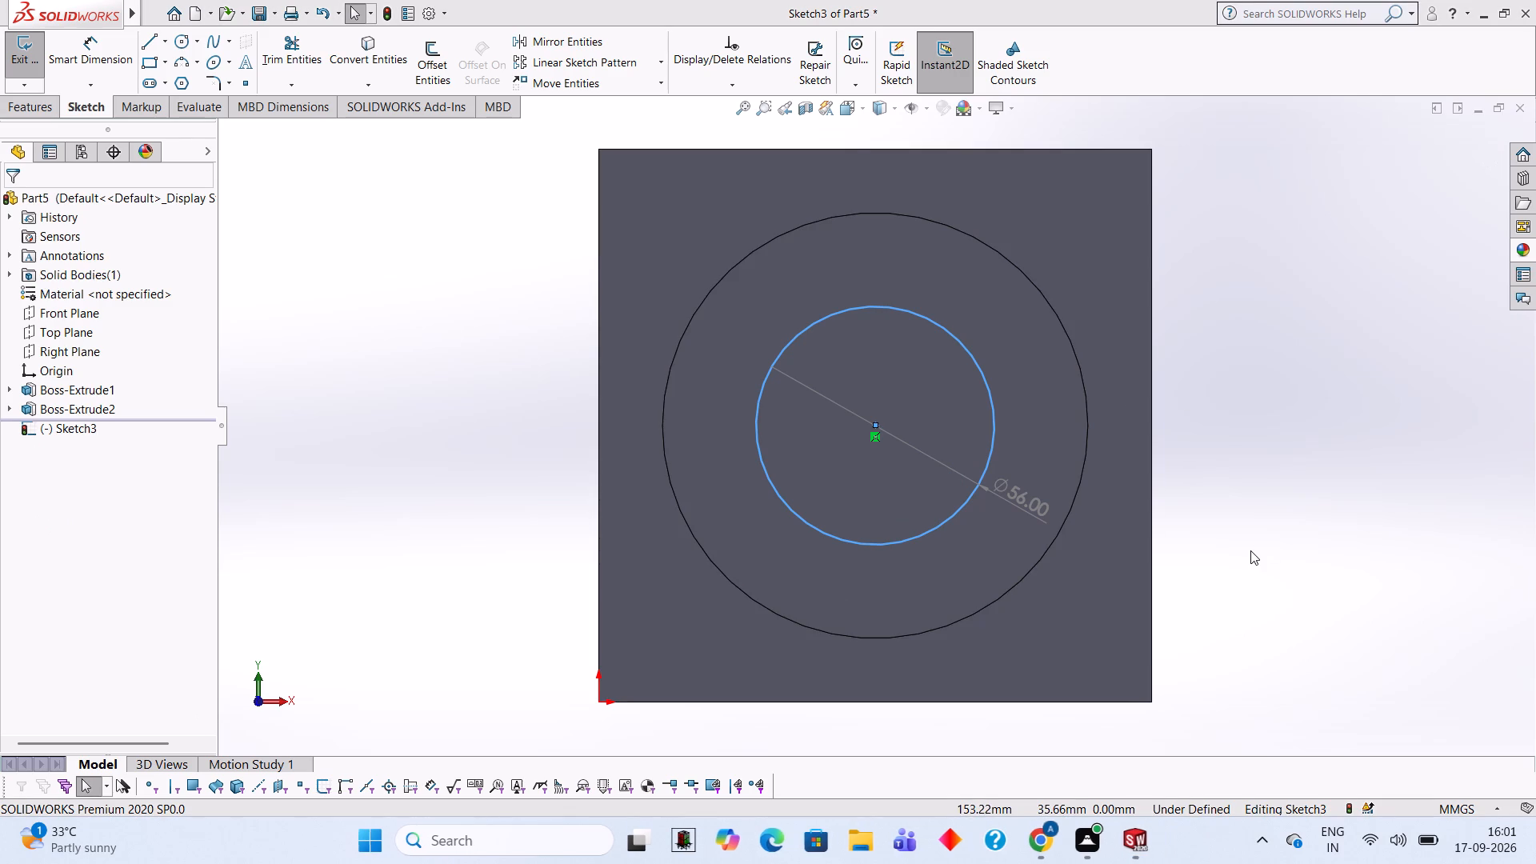
# Compute 51.20 minus 36 in Calculator and close it.
pyautogui.write('51.')
pyautogui.write('20')
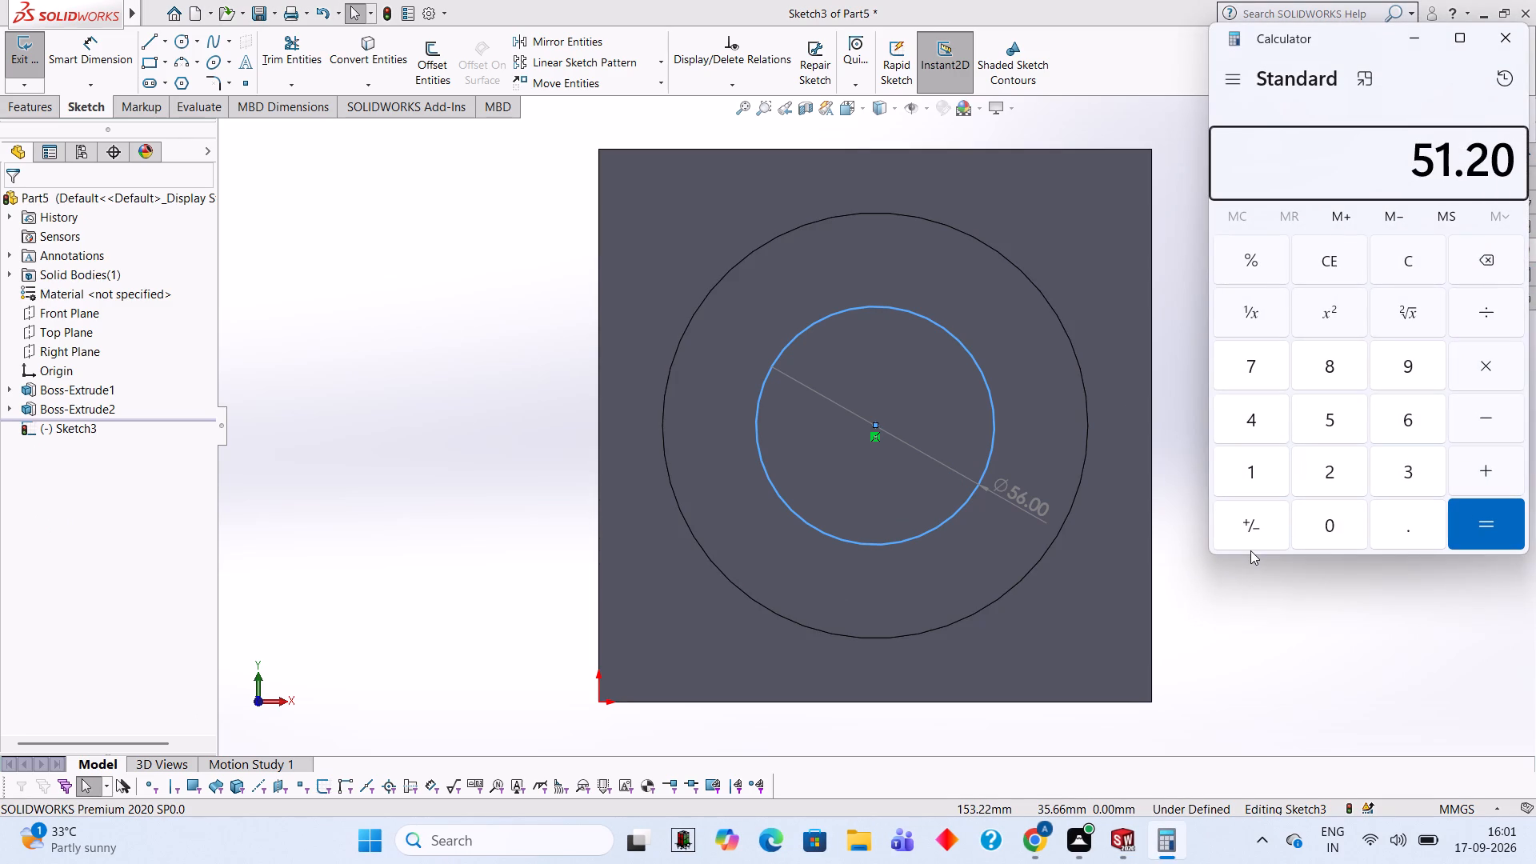
pyautogui.write('-36')
pyautogui.press('Return')
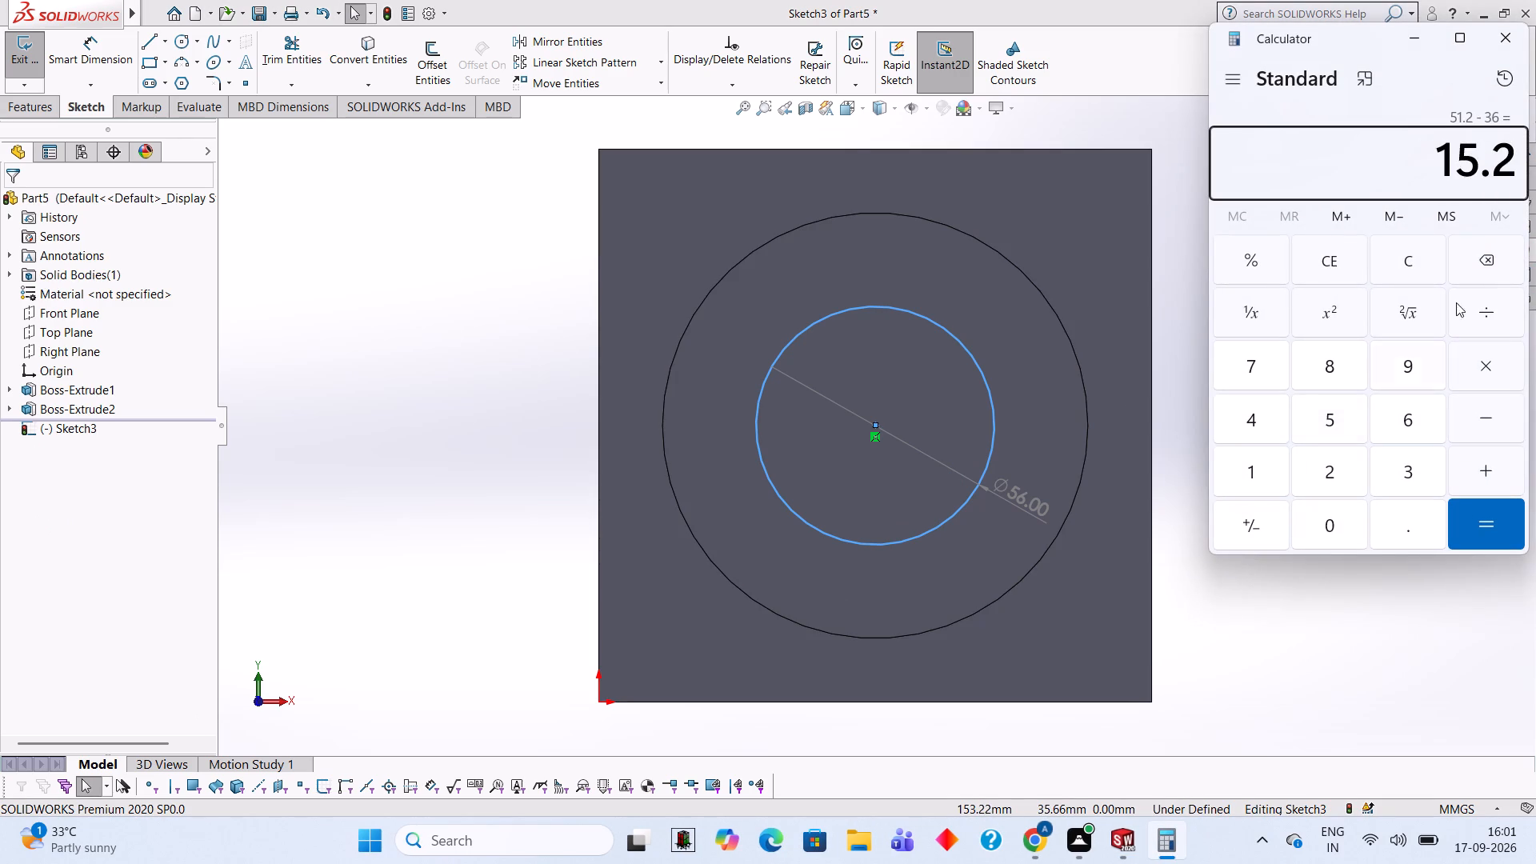
pyautogui.click(1503, 46)
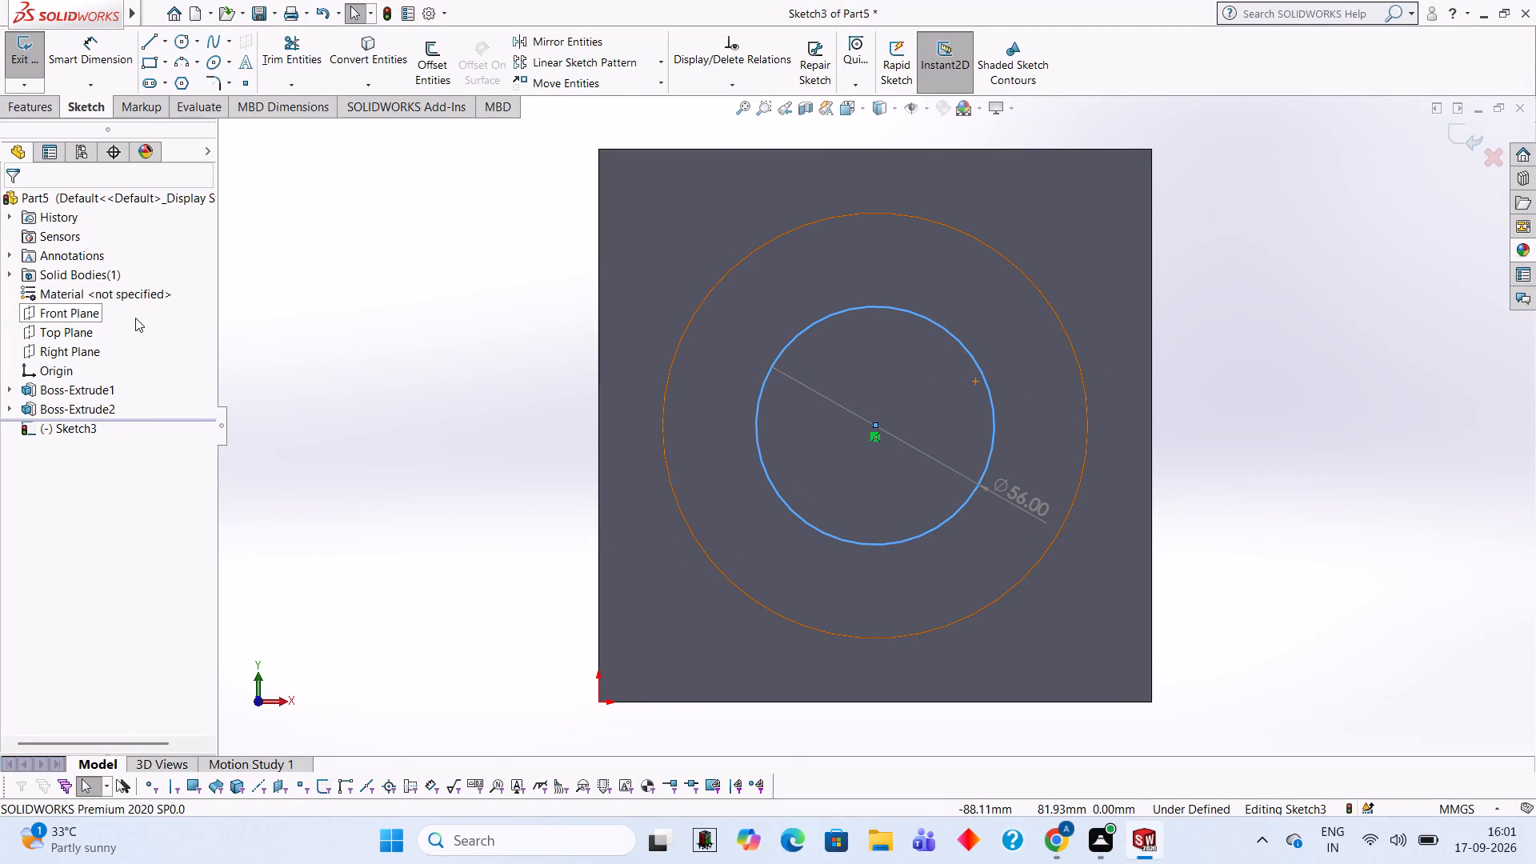
# Extrude the 56 mm circle sketch as a blind boss 15.2 mm deep, merged with the part.
pyautogui.click(42, 113)
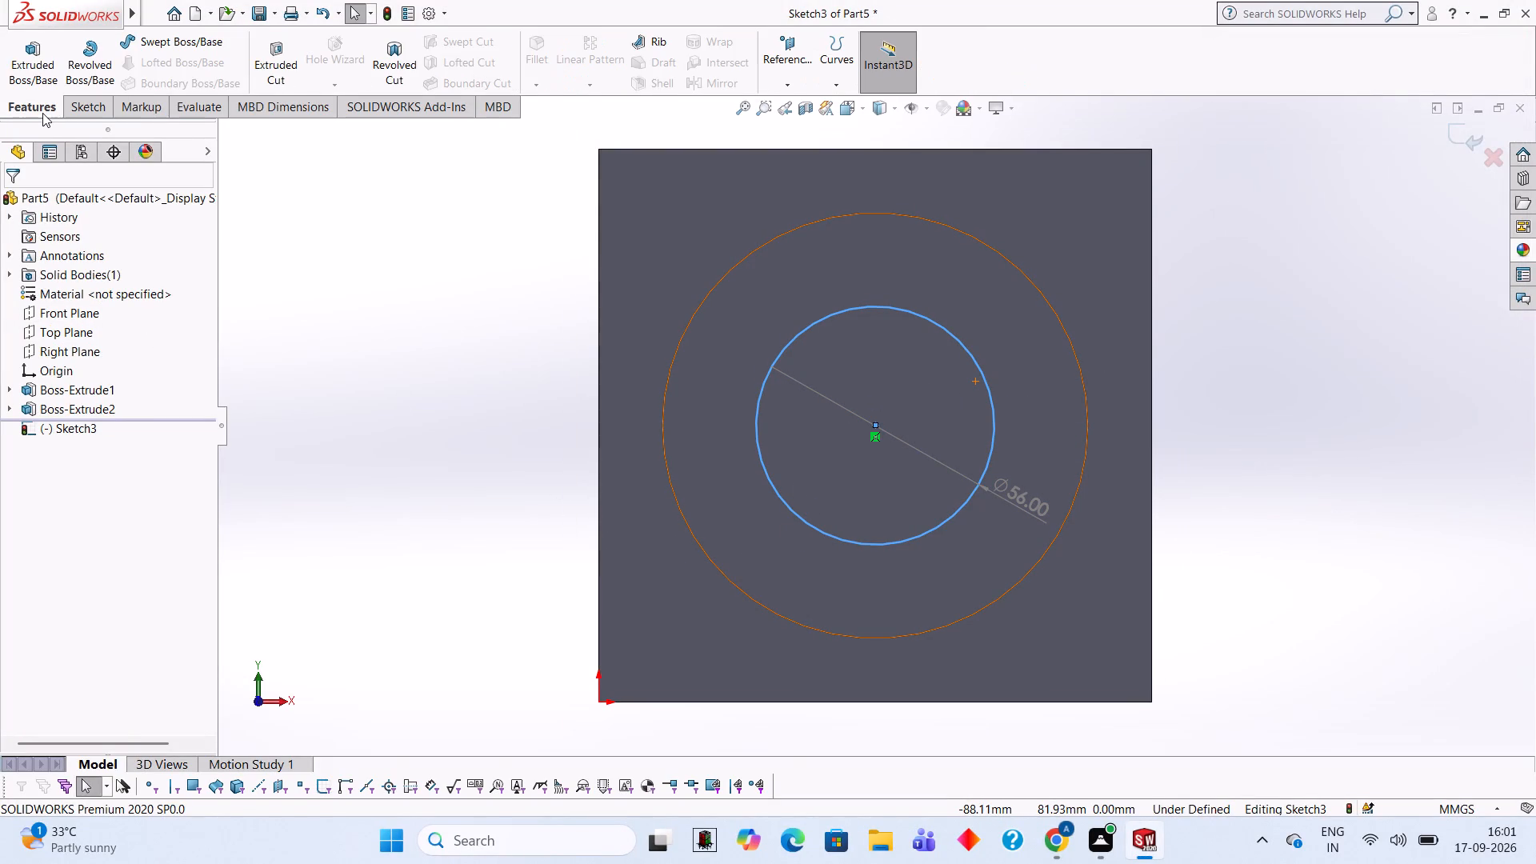
pyautogui.click(42, 59)
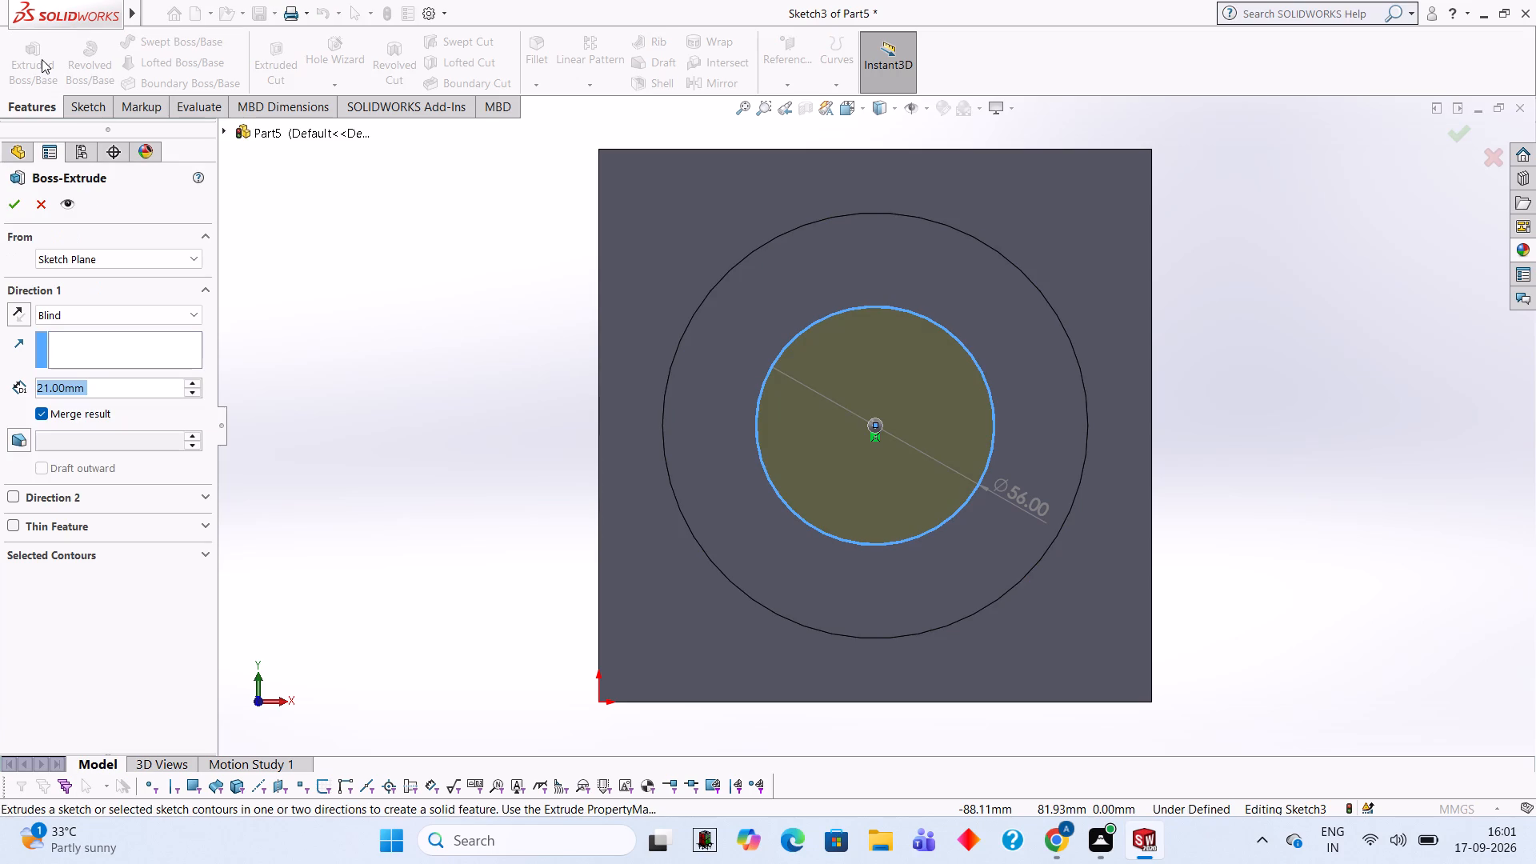
pyautogui.write('15.2')
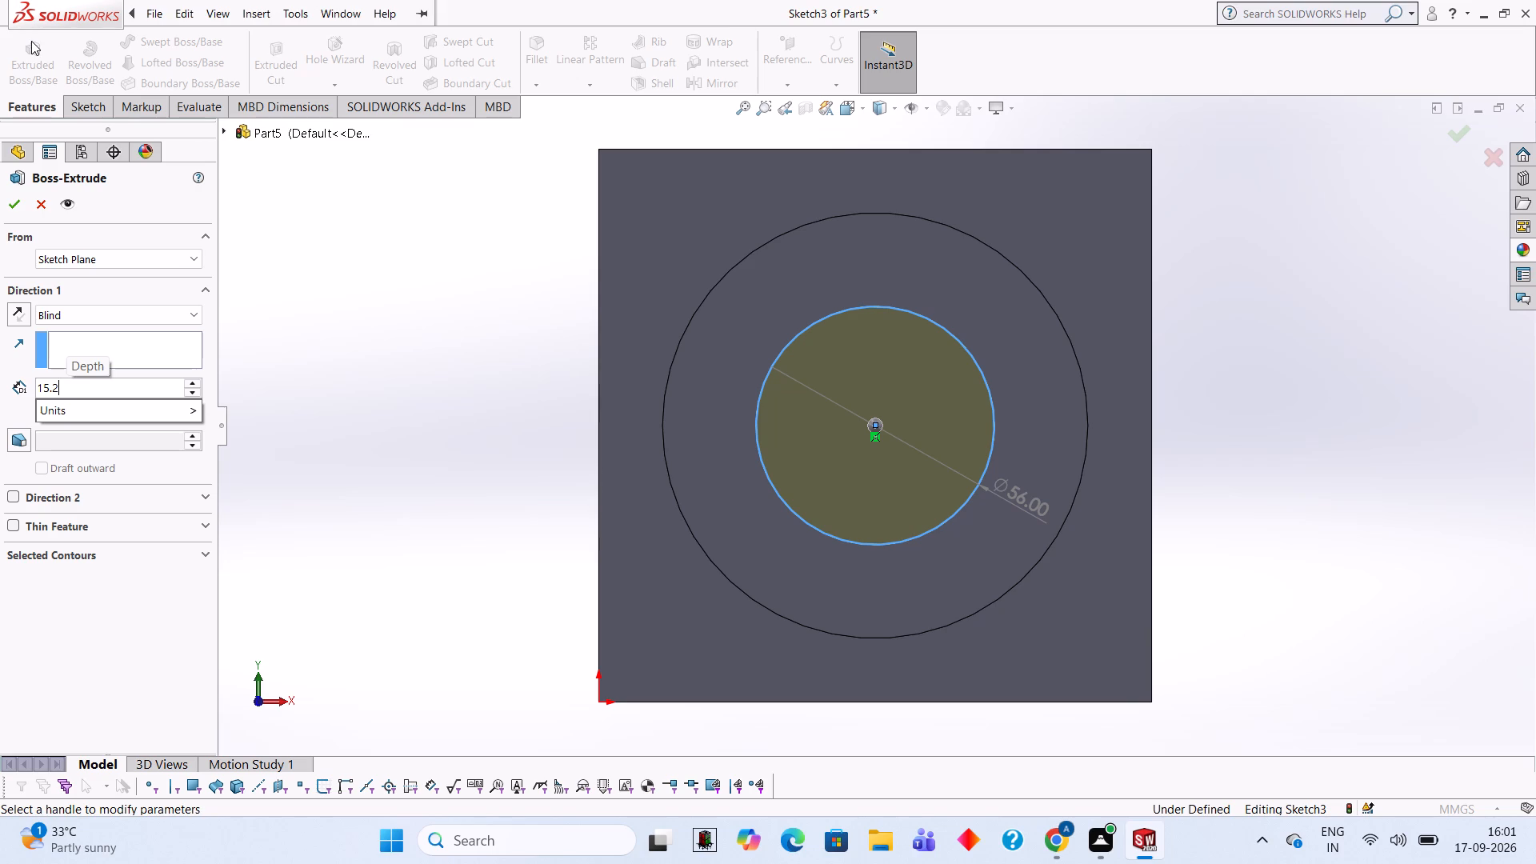
pyautogui.press('Return')
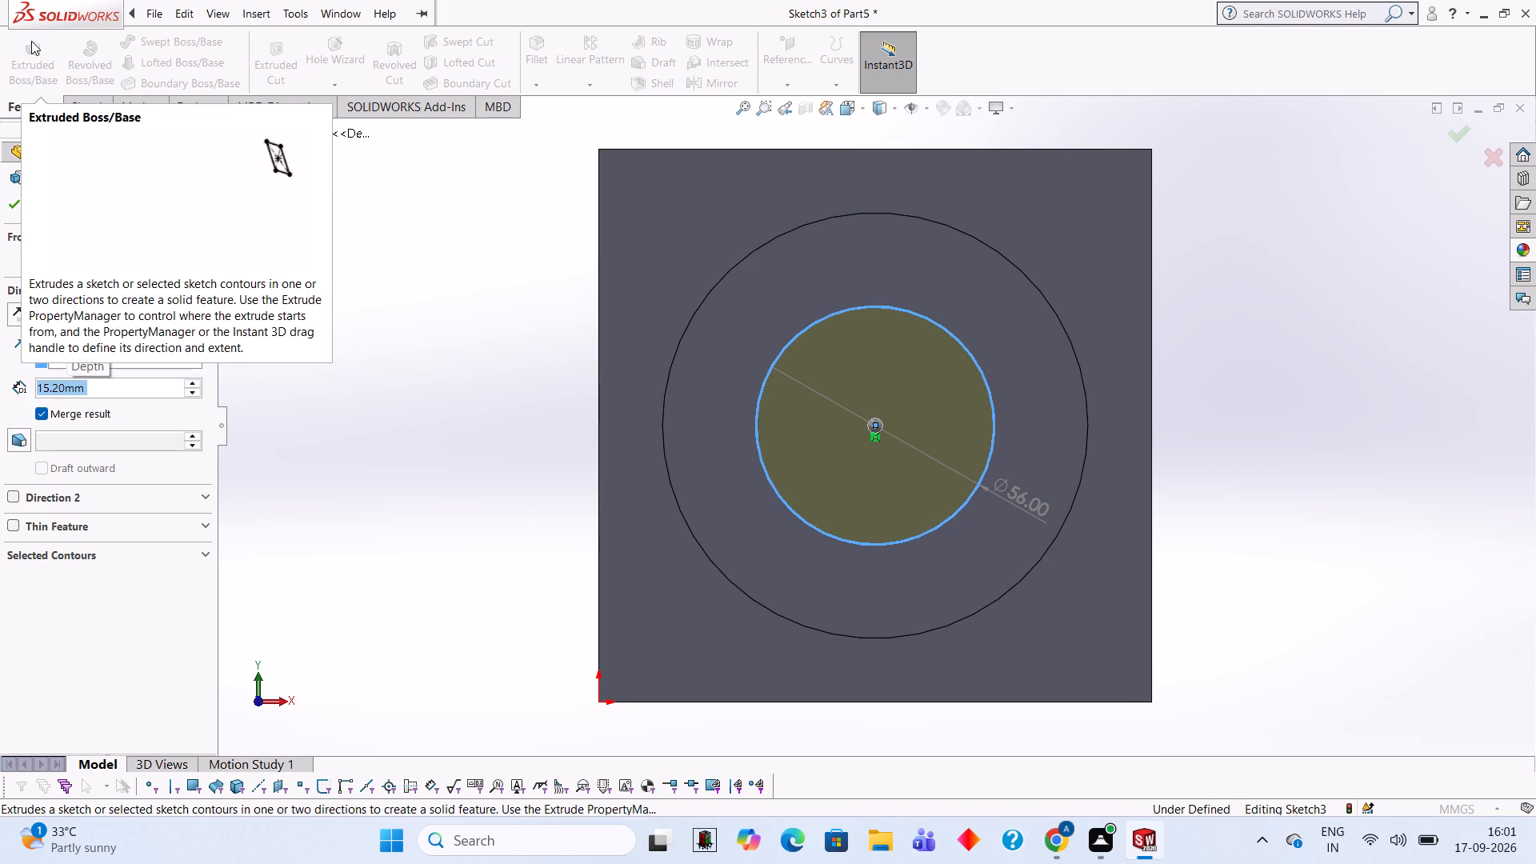
pyautogui.click(23, 201)
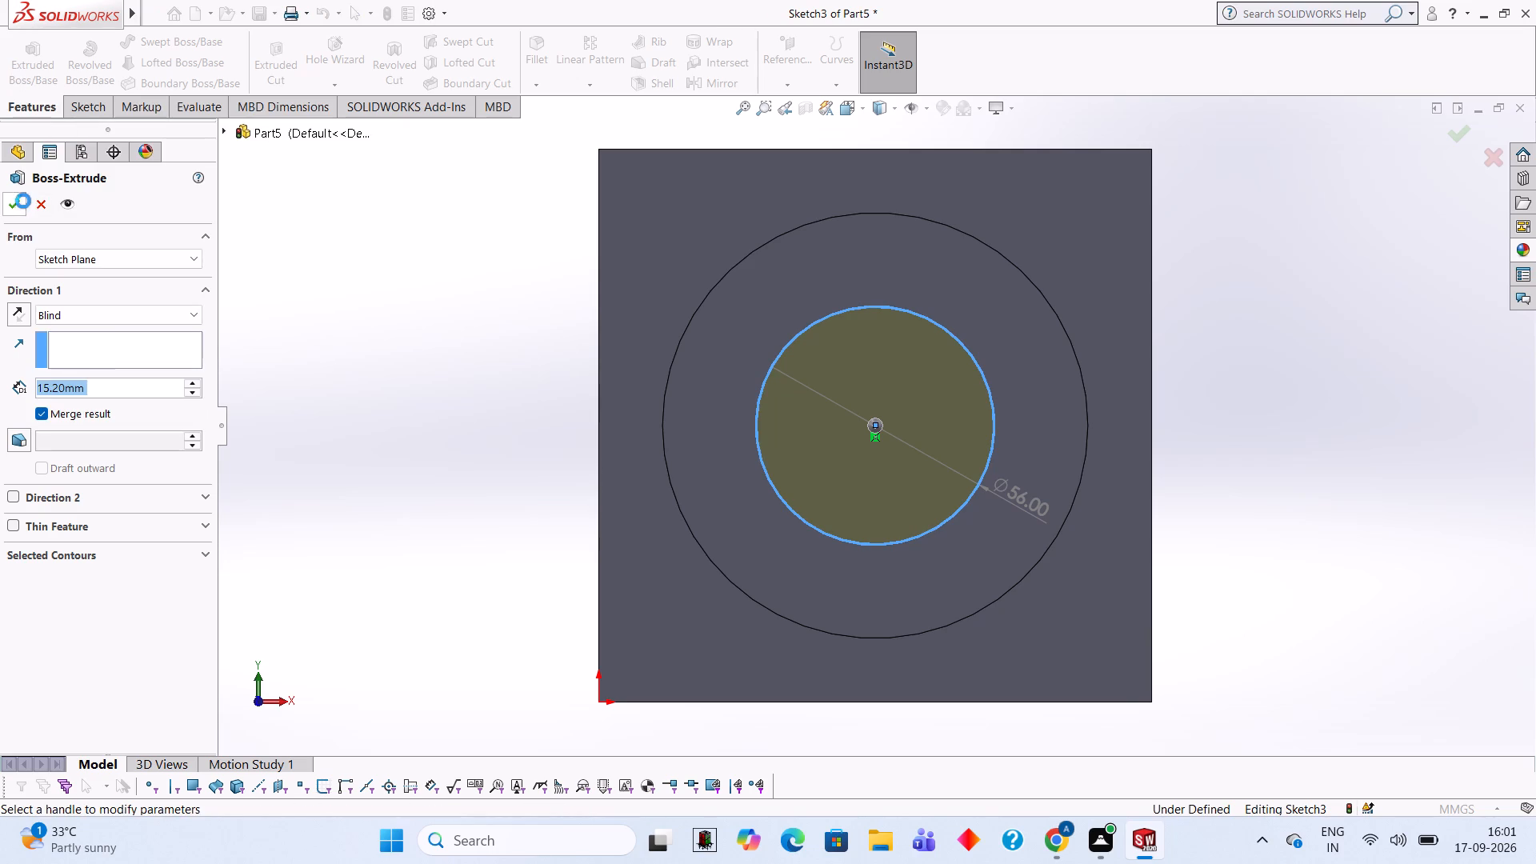
# Examine the stepped round bosses on the plate from the side and at an angle.
pyautogui.rightClick(1362, 275)
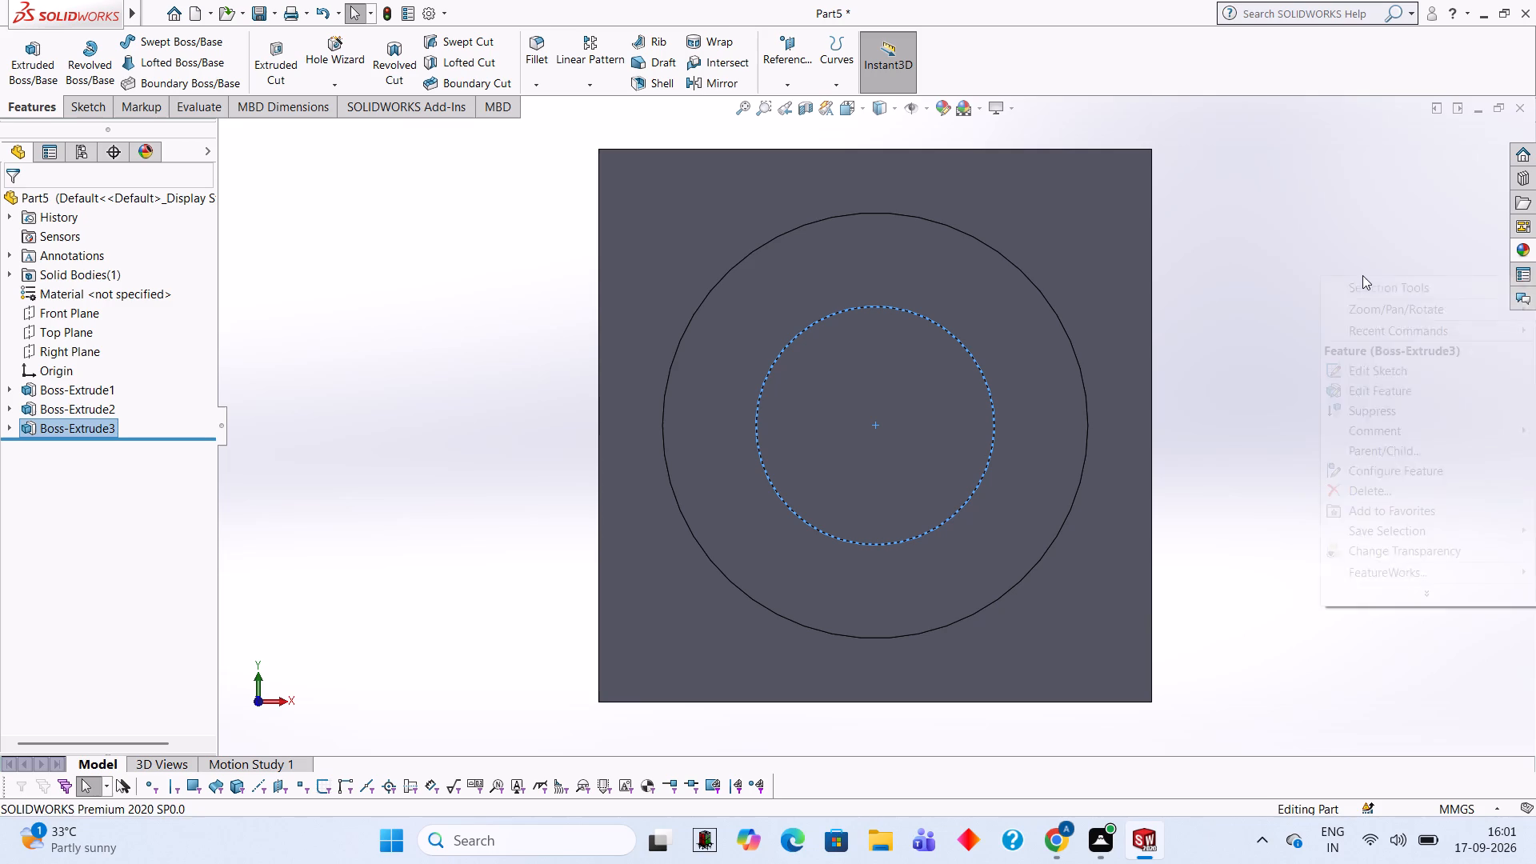
pyautogui.click(1395, 306)
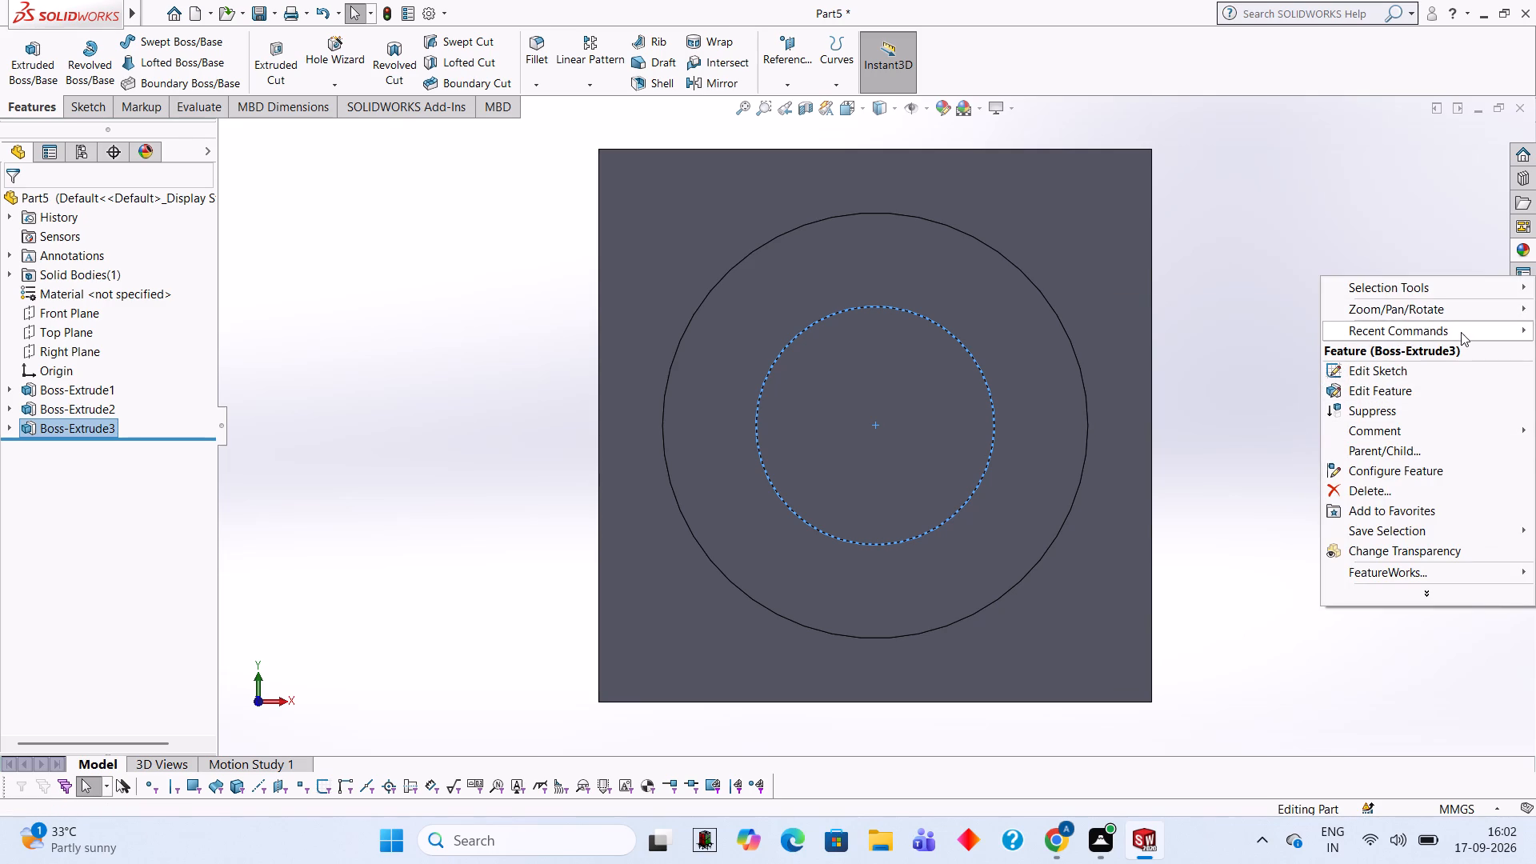
pyautogui.click(1460, 311)
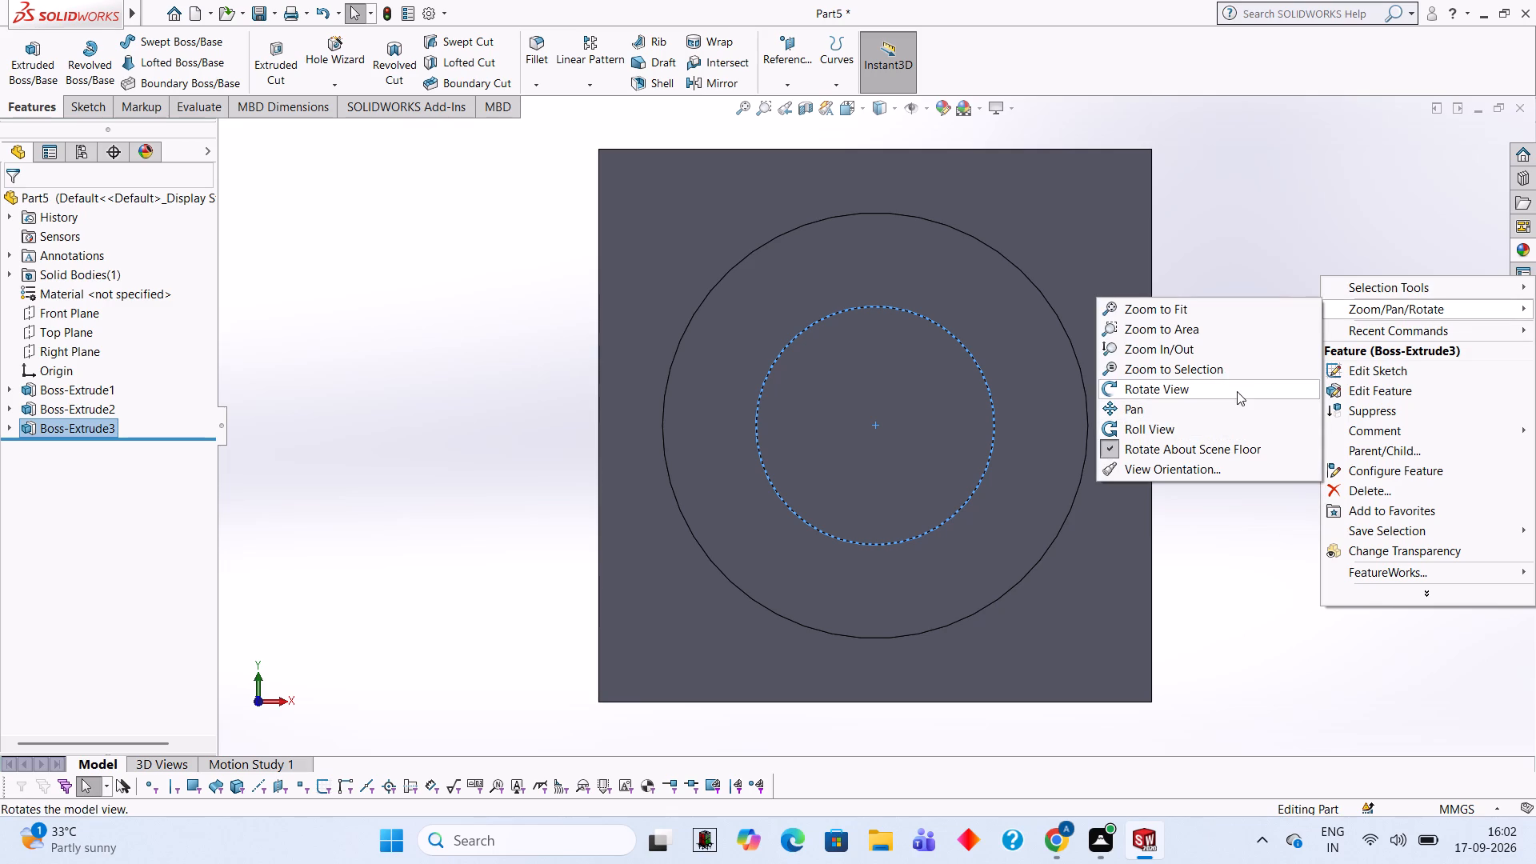
pyautogui.click(1237, 391)
pyautogui.moveTo(1232, 409); pyautogui.dragTo(1093, 446)
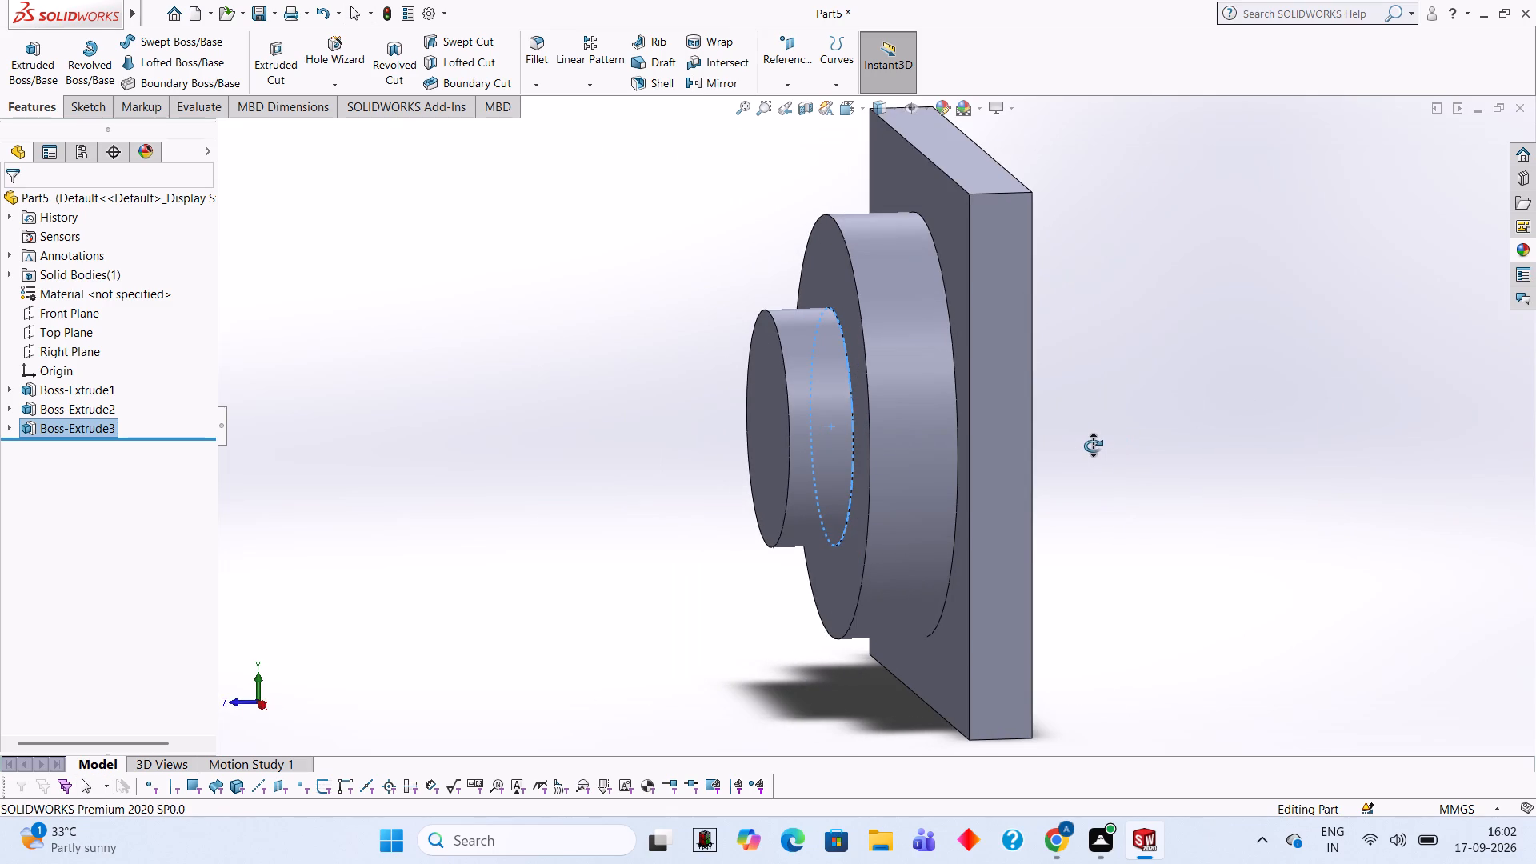
pyautogui.moveTo(1093, 446); pyautogui.dragTo(1206, 438)
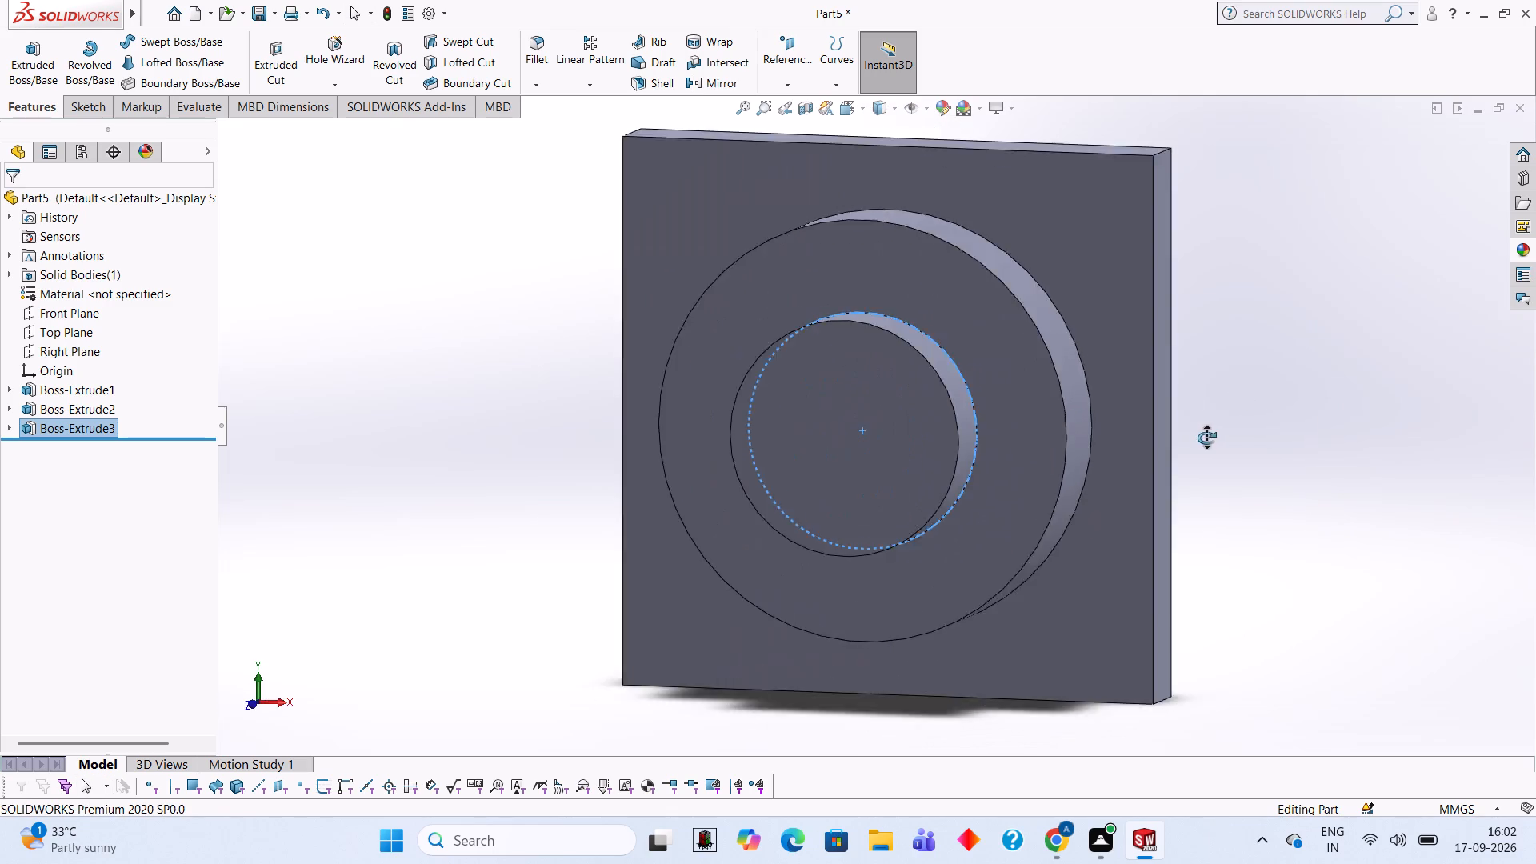
pyautogui.moveTo(1206, 438); pyautogui.dragTo(1237, 402)
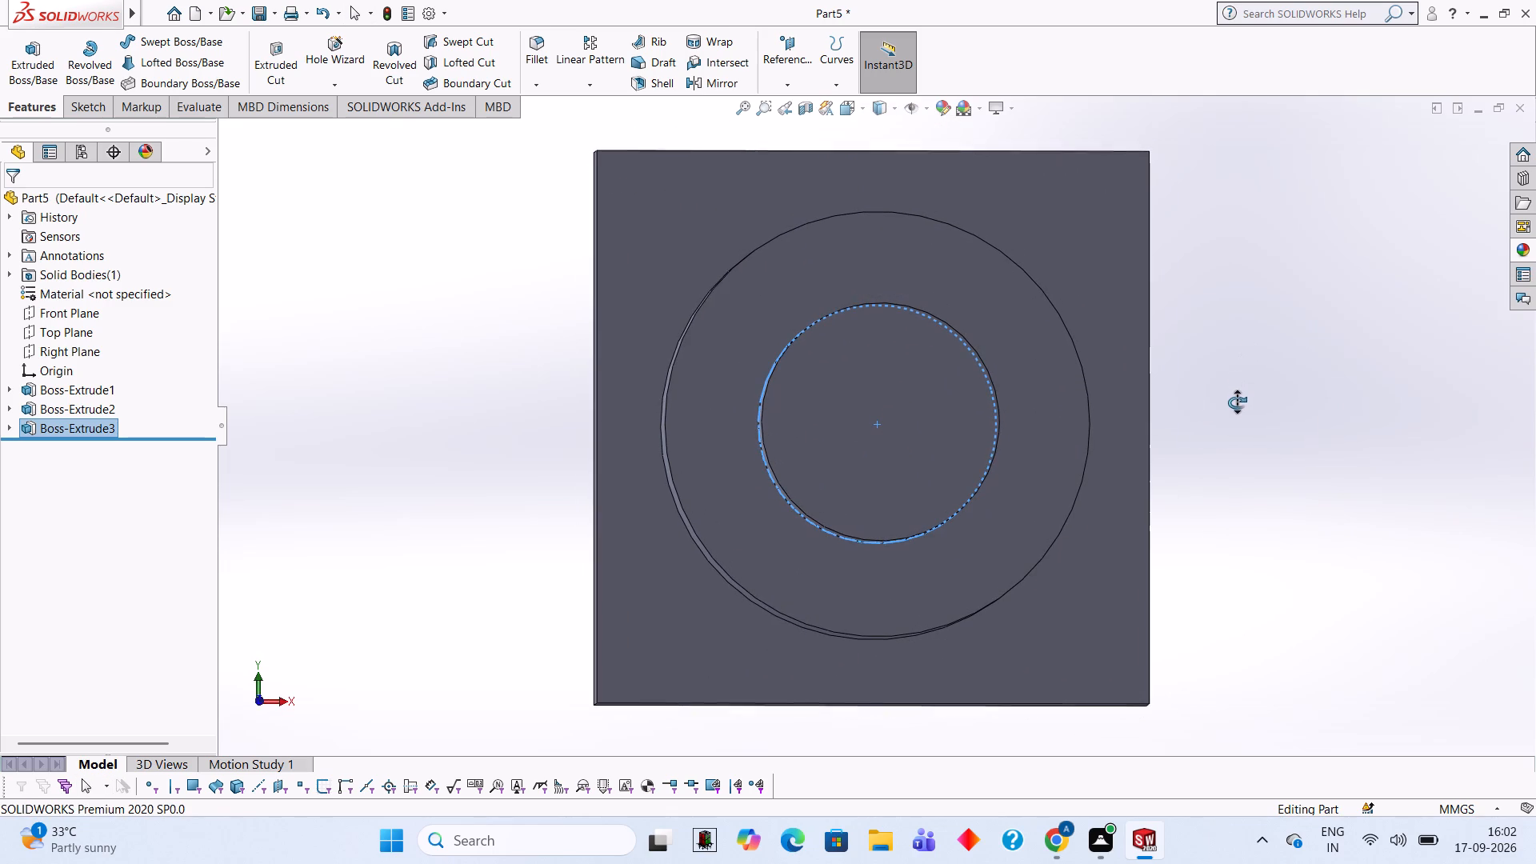
pyautogui.moveTo(1237, 402); pyautogui.dragTo(1270, 421)
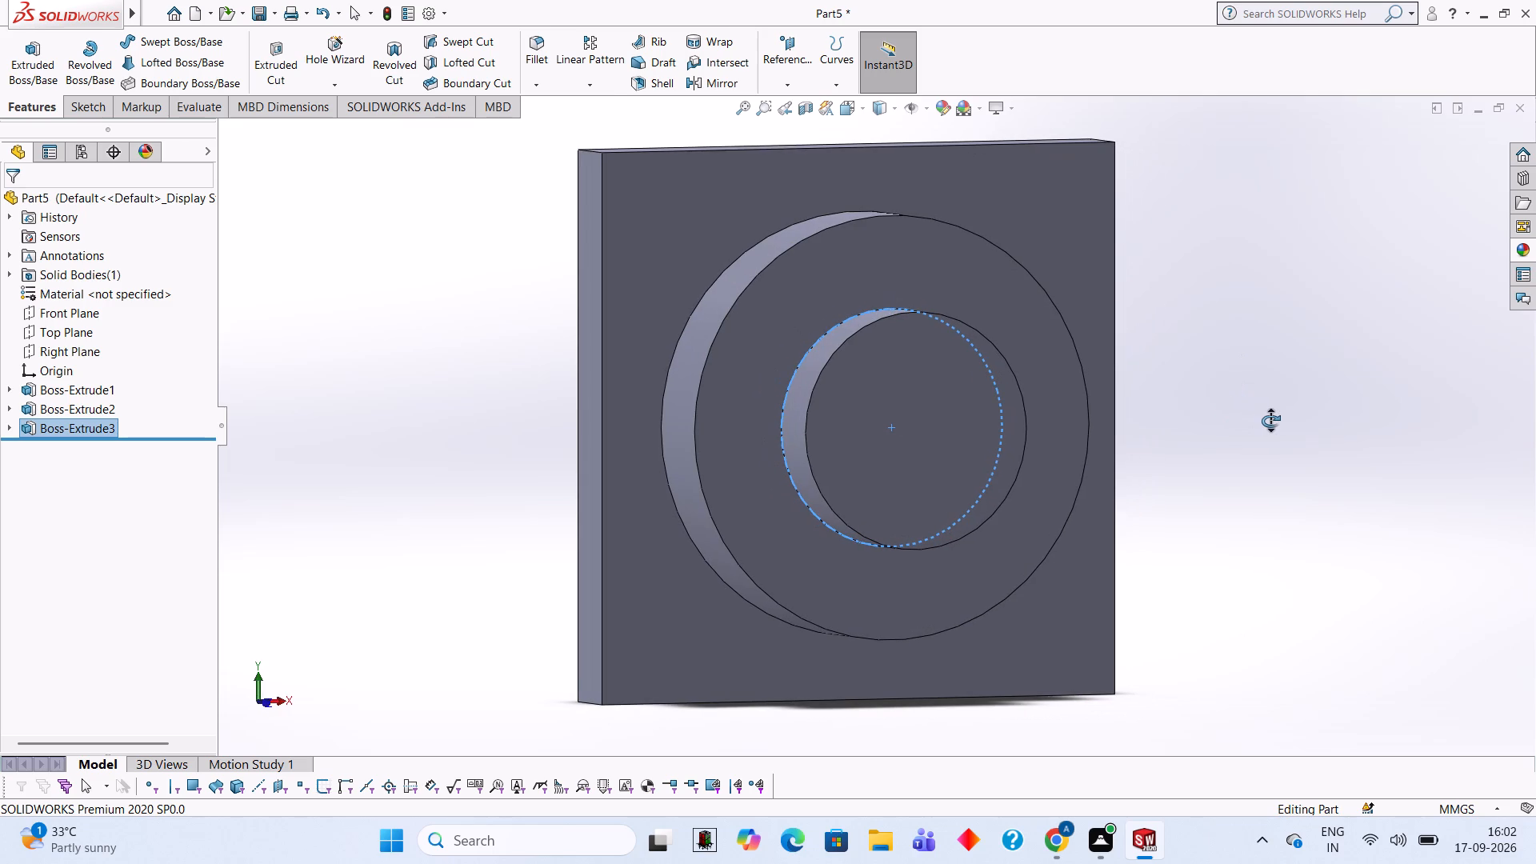
# On the front face of the 56 mm boss, sketch a 40 mm diameter circle centred on the face.
pyautogui.press('Escape')
pyautogui.press('Escape')
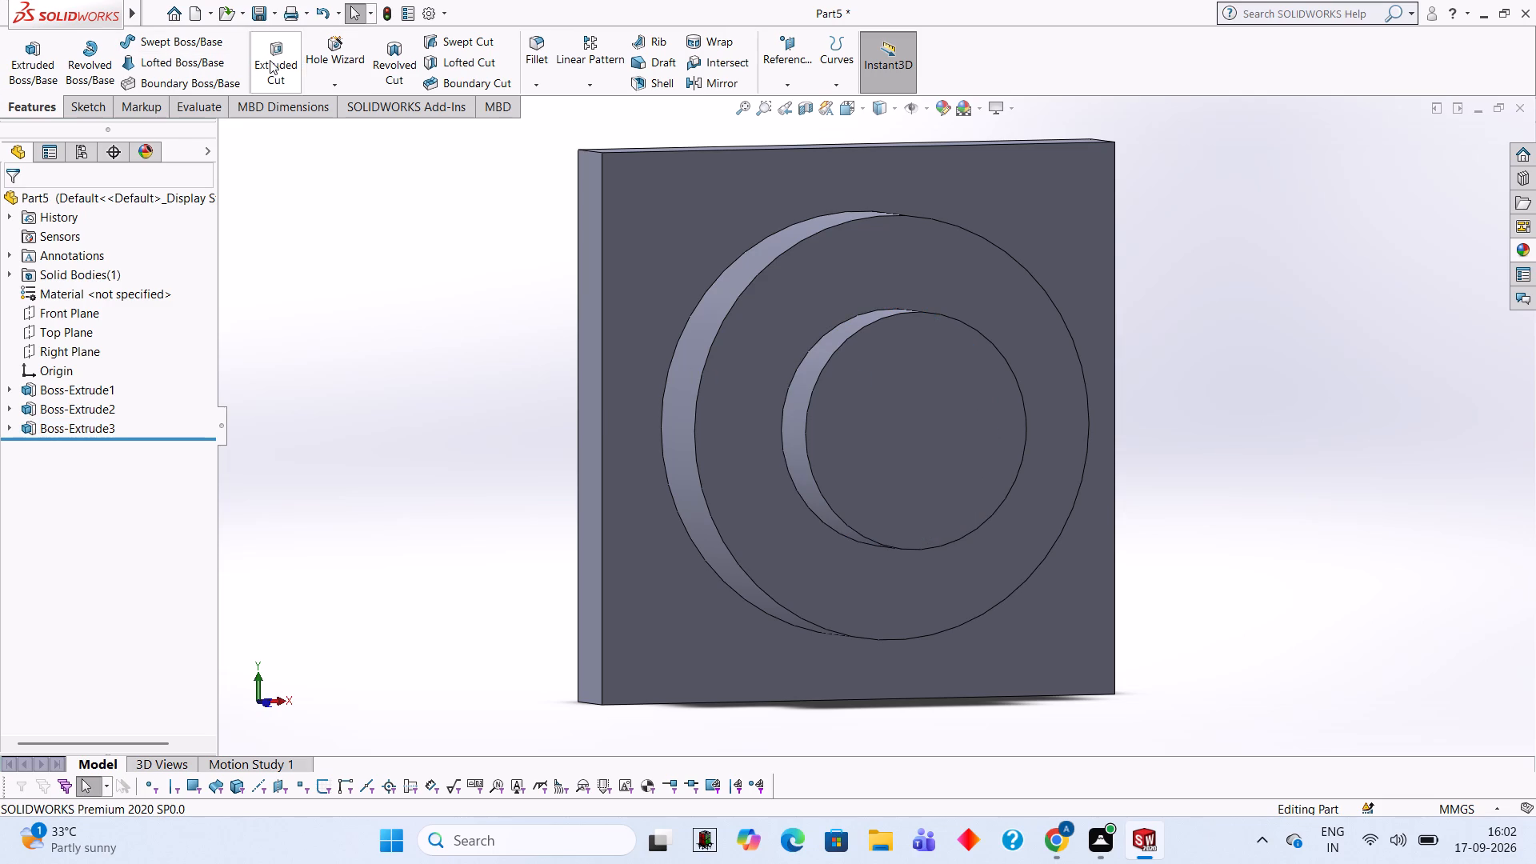
pyautogui.click(867, 456)
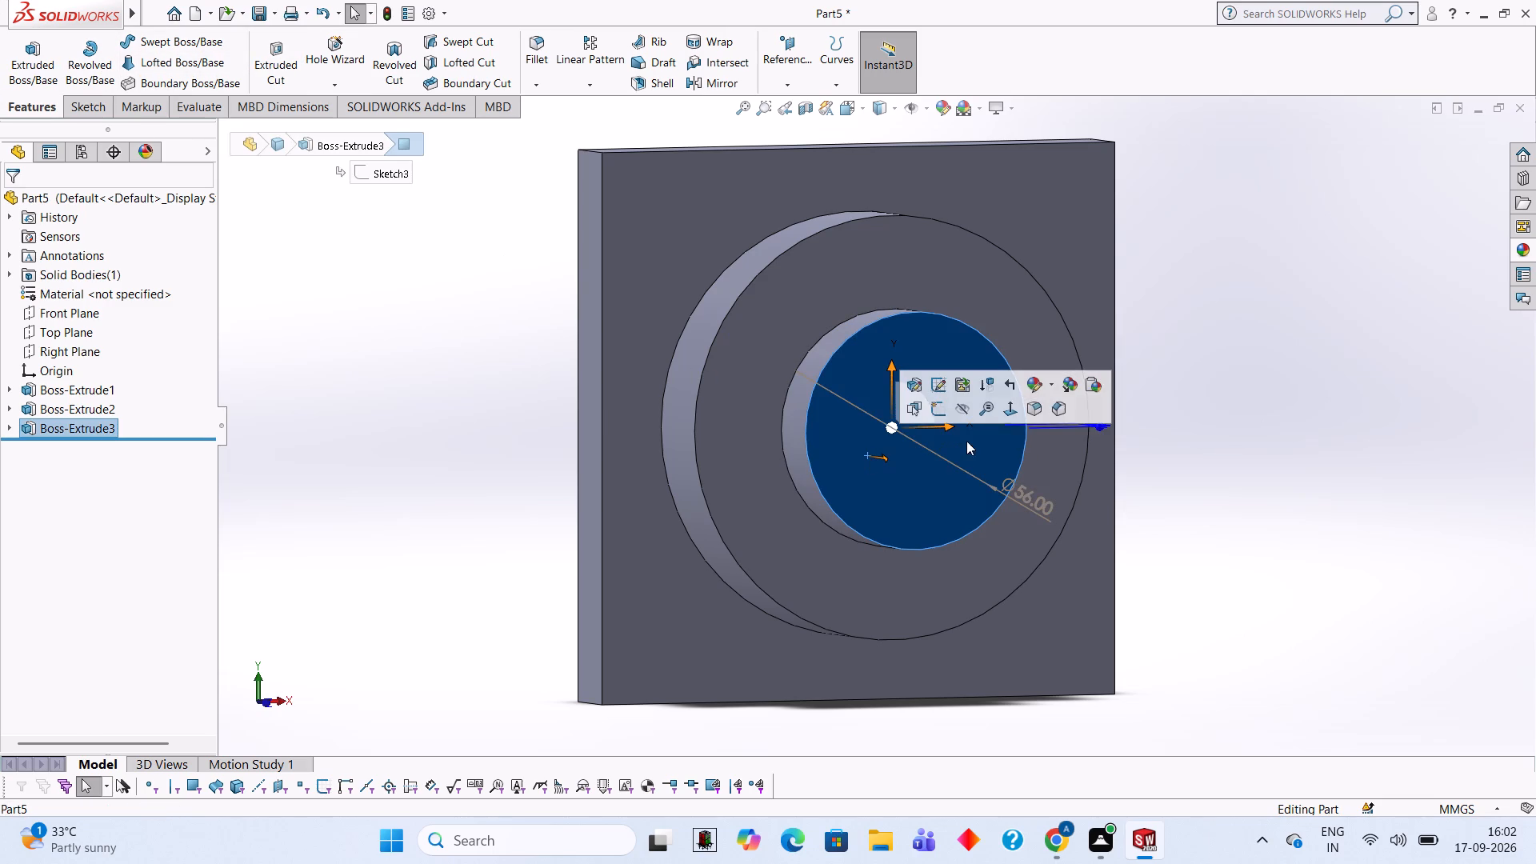
pyautogui.click(933, 411)
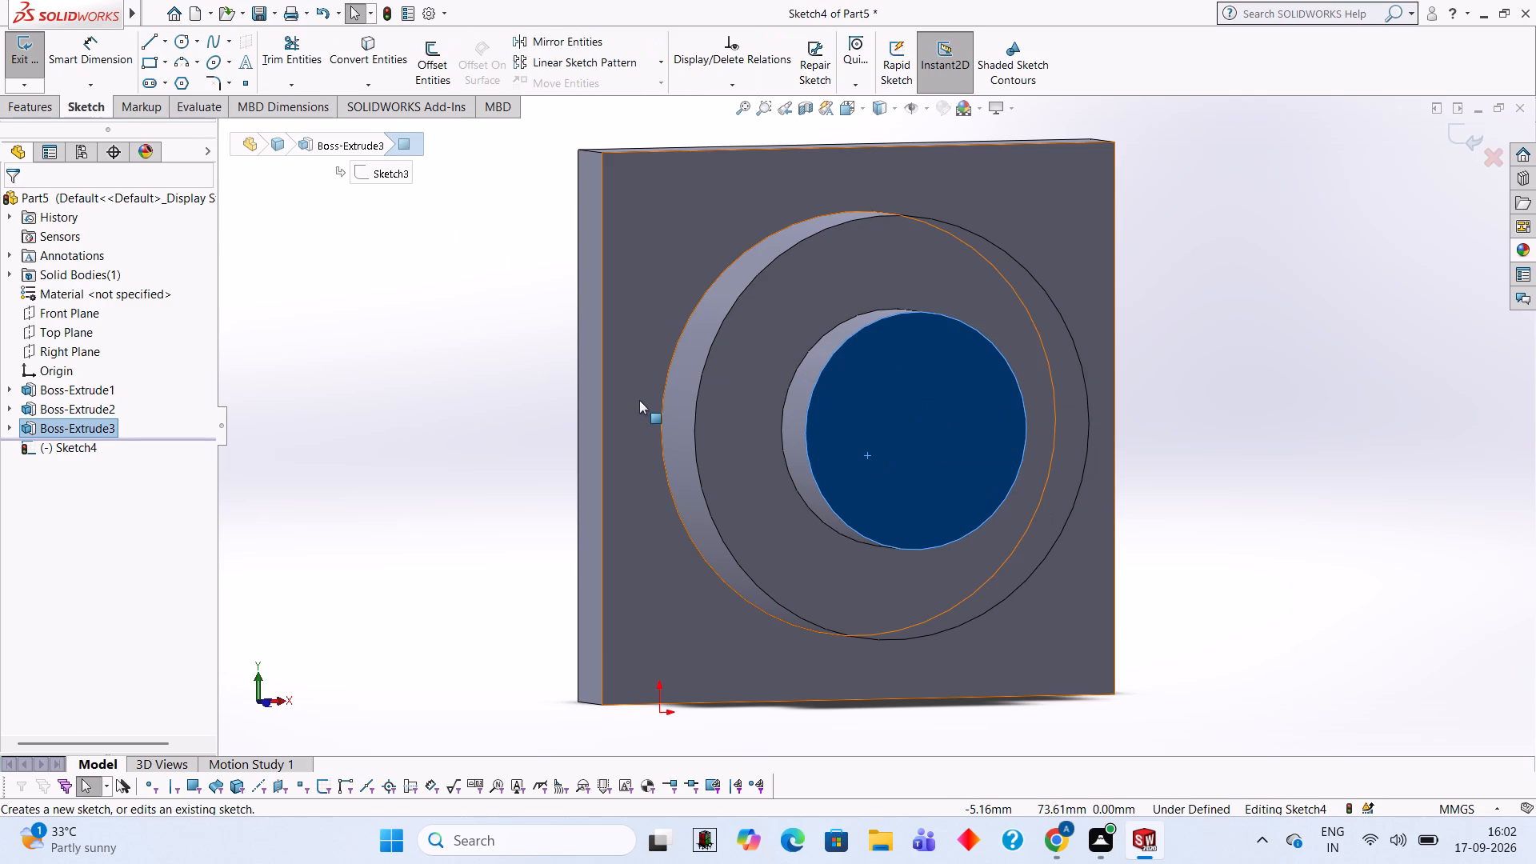
pyautogui.hotkey('ctrl', '8')
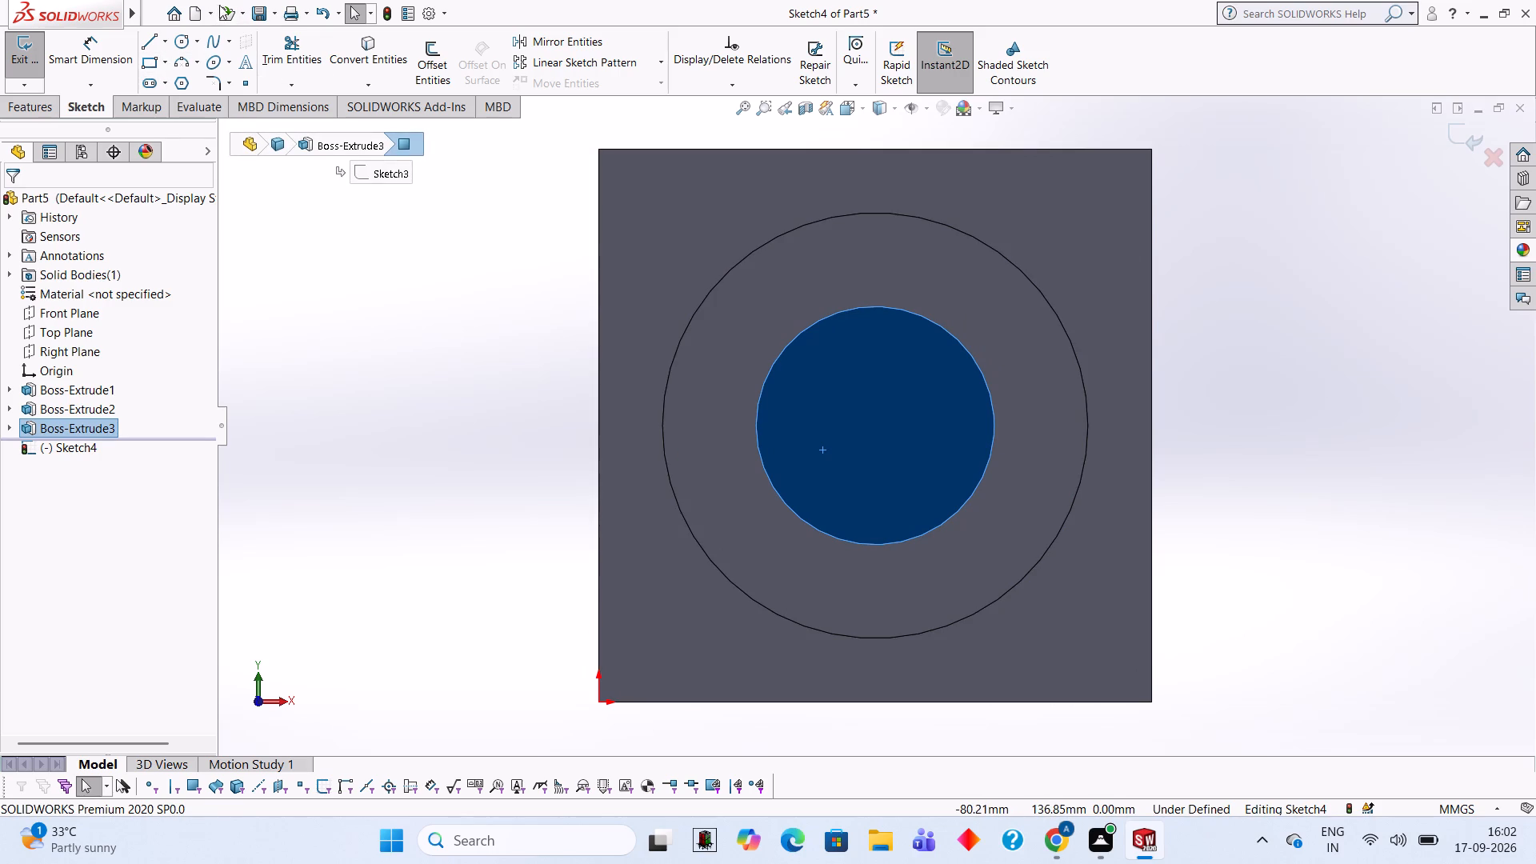
pyautogui.click(184, 44)
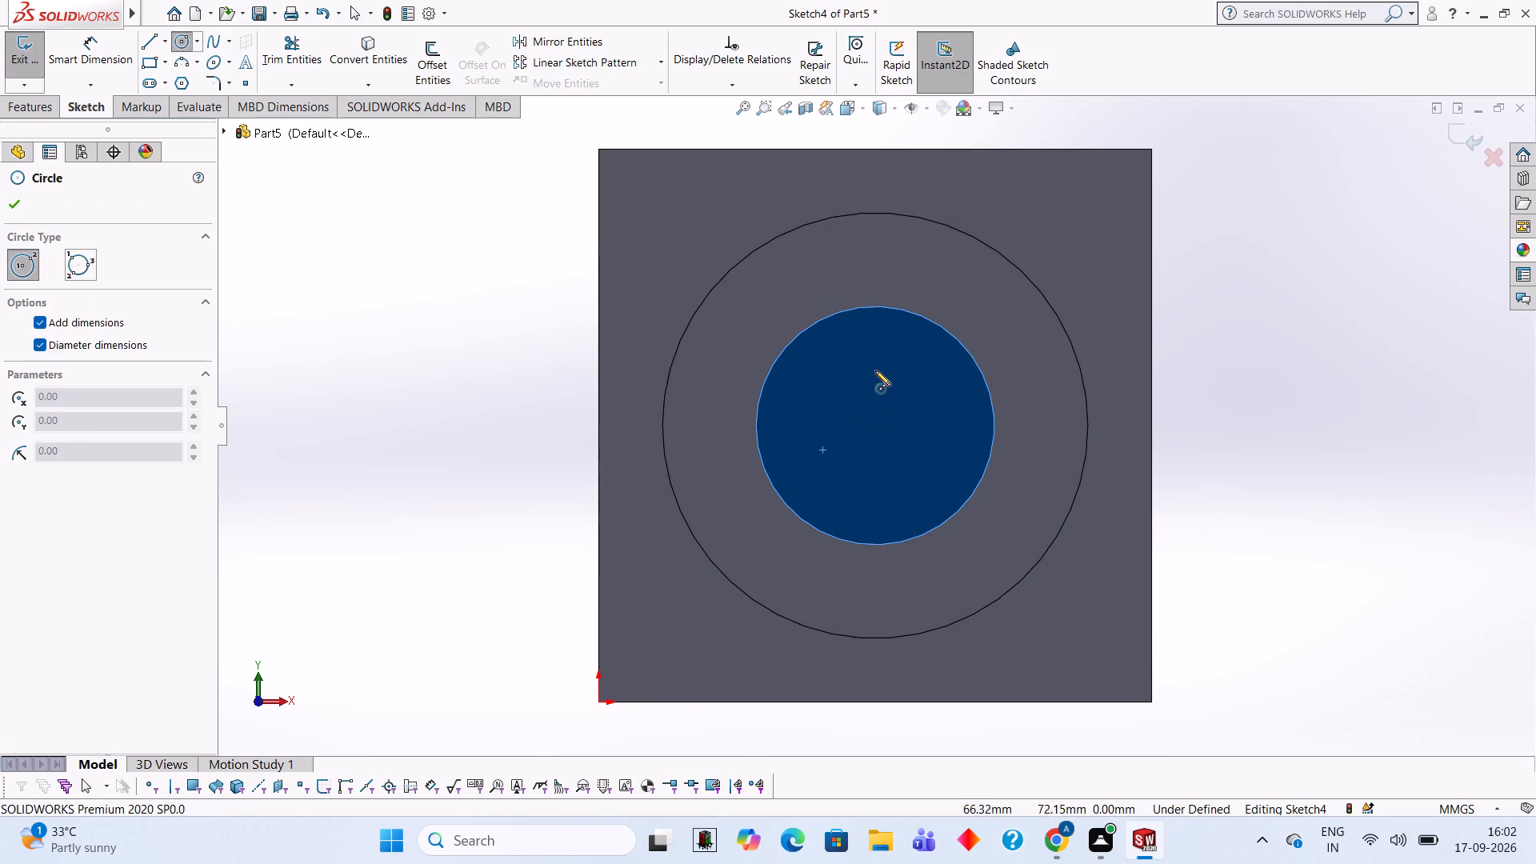
pyautogui.click(876, 423)
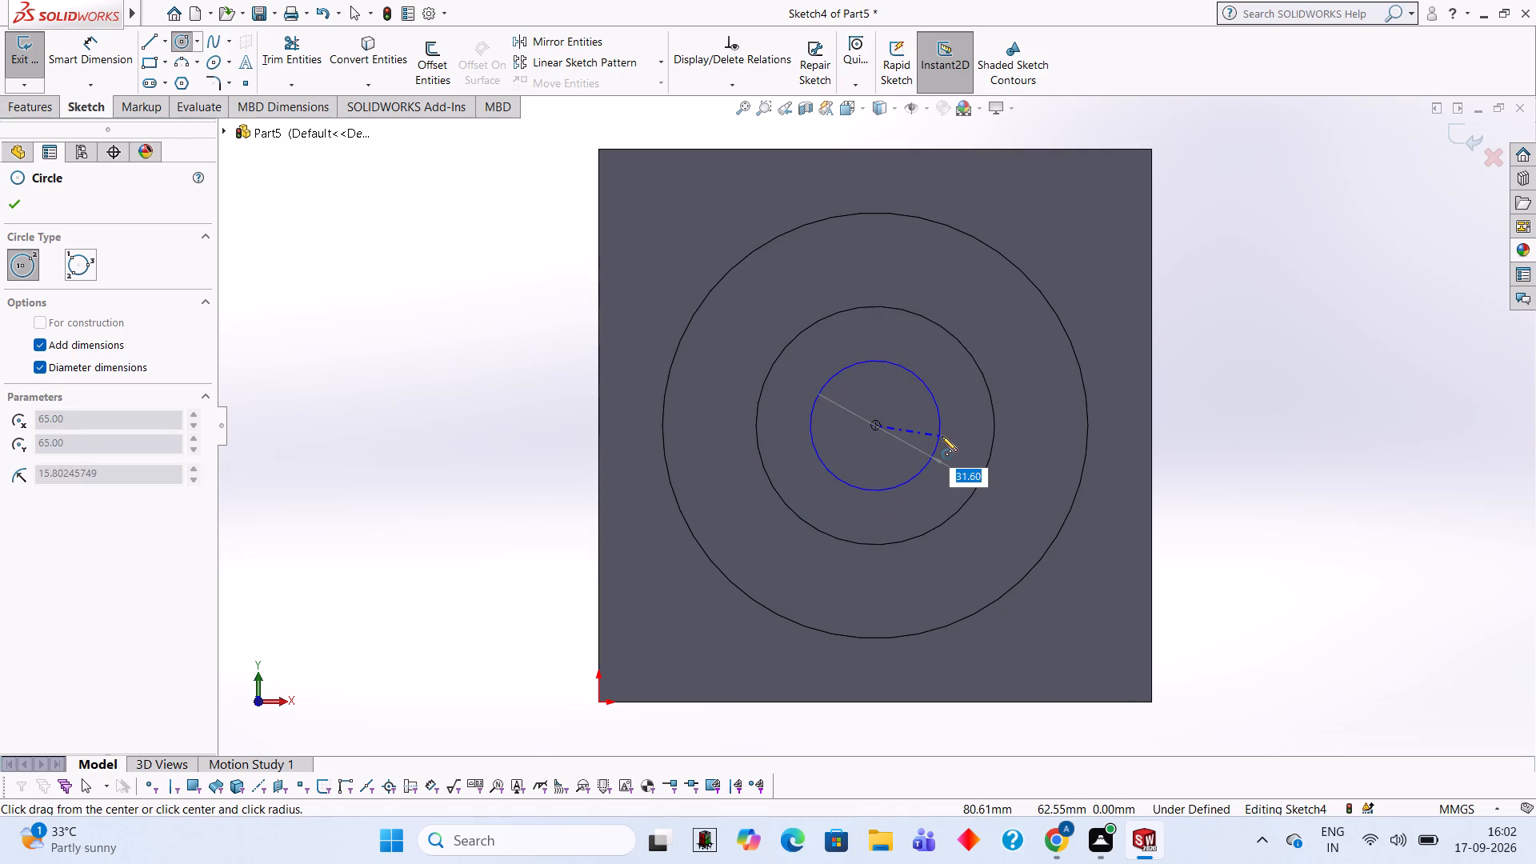
pyautogui.write('40')
pyautogui.press('Return')
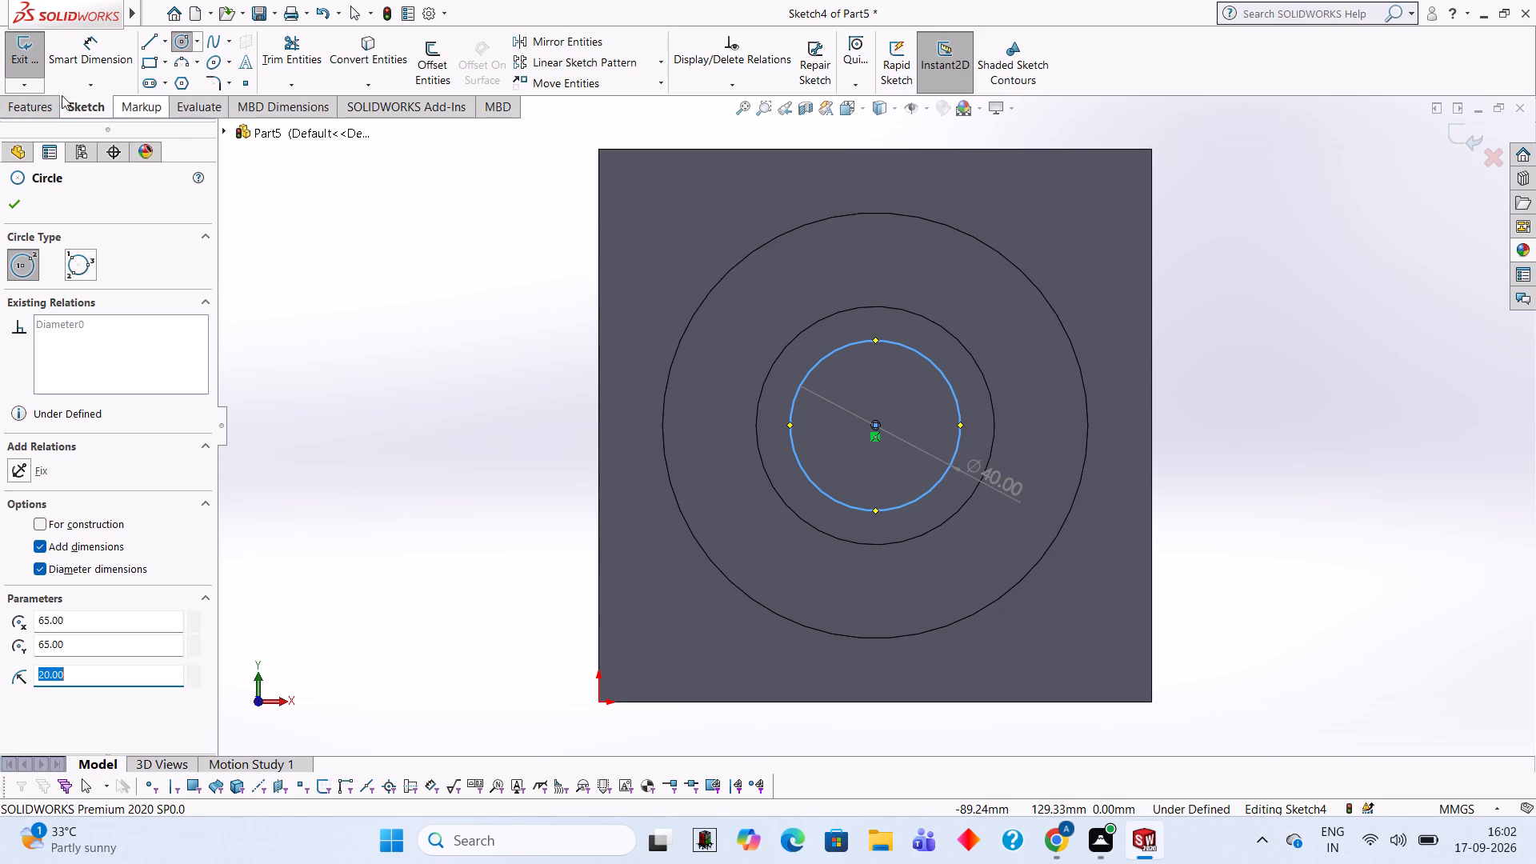
# Cut the 40 mm circle through the bosses and plate as a blind extruded cut 51.2 mm deep.
pyautogui.click(38, 99)
pyautogui.click(270, 55)
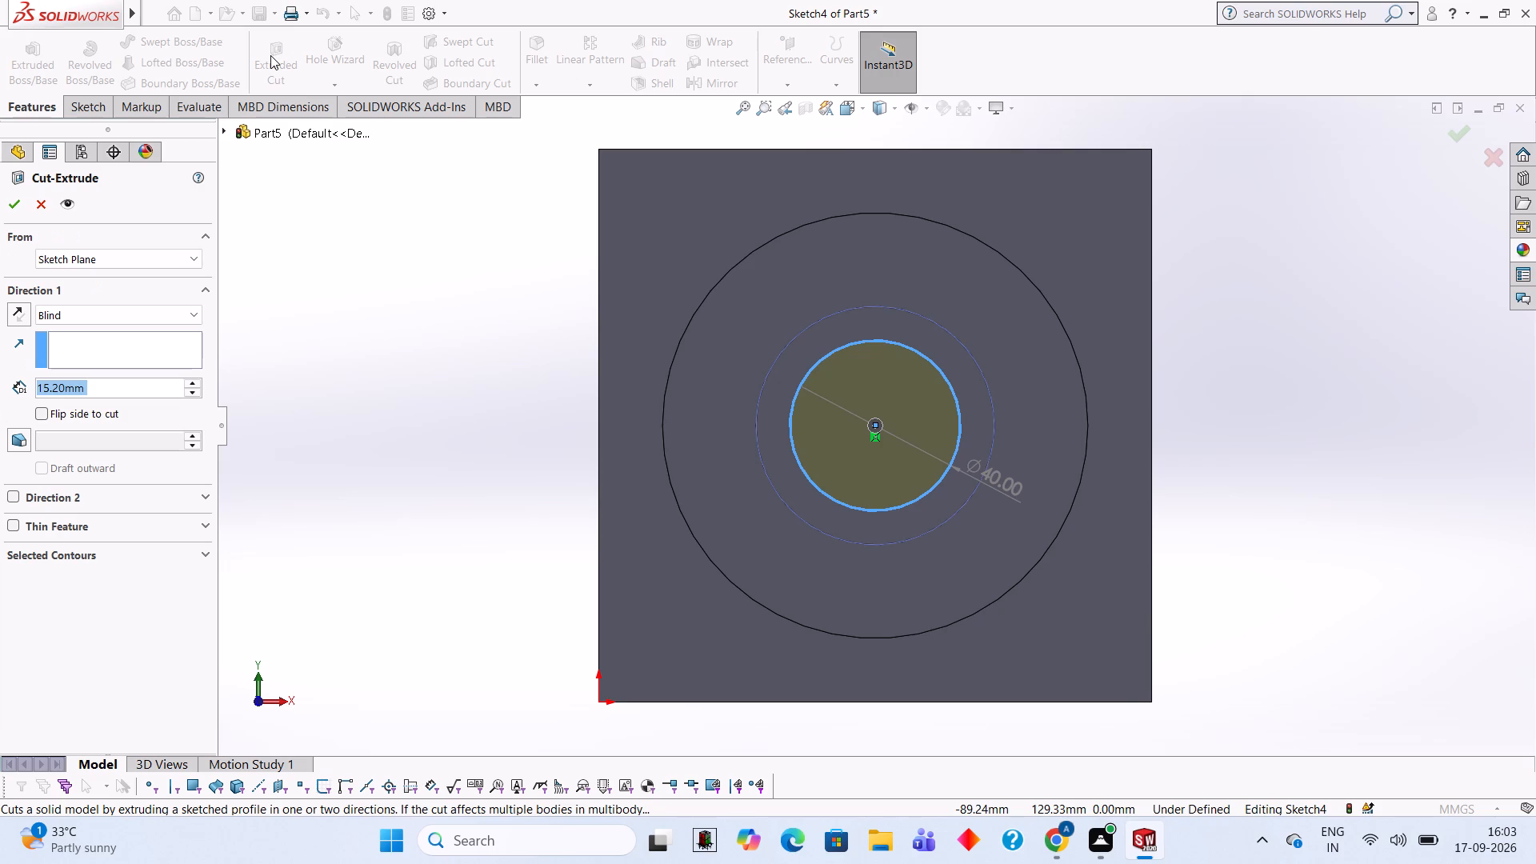
pyautogui.write('510')
pyautogui.write('20')
pyautogui.press('BackSpace')
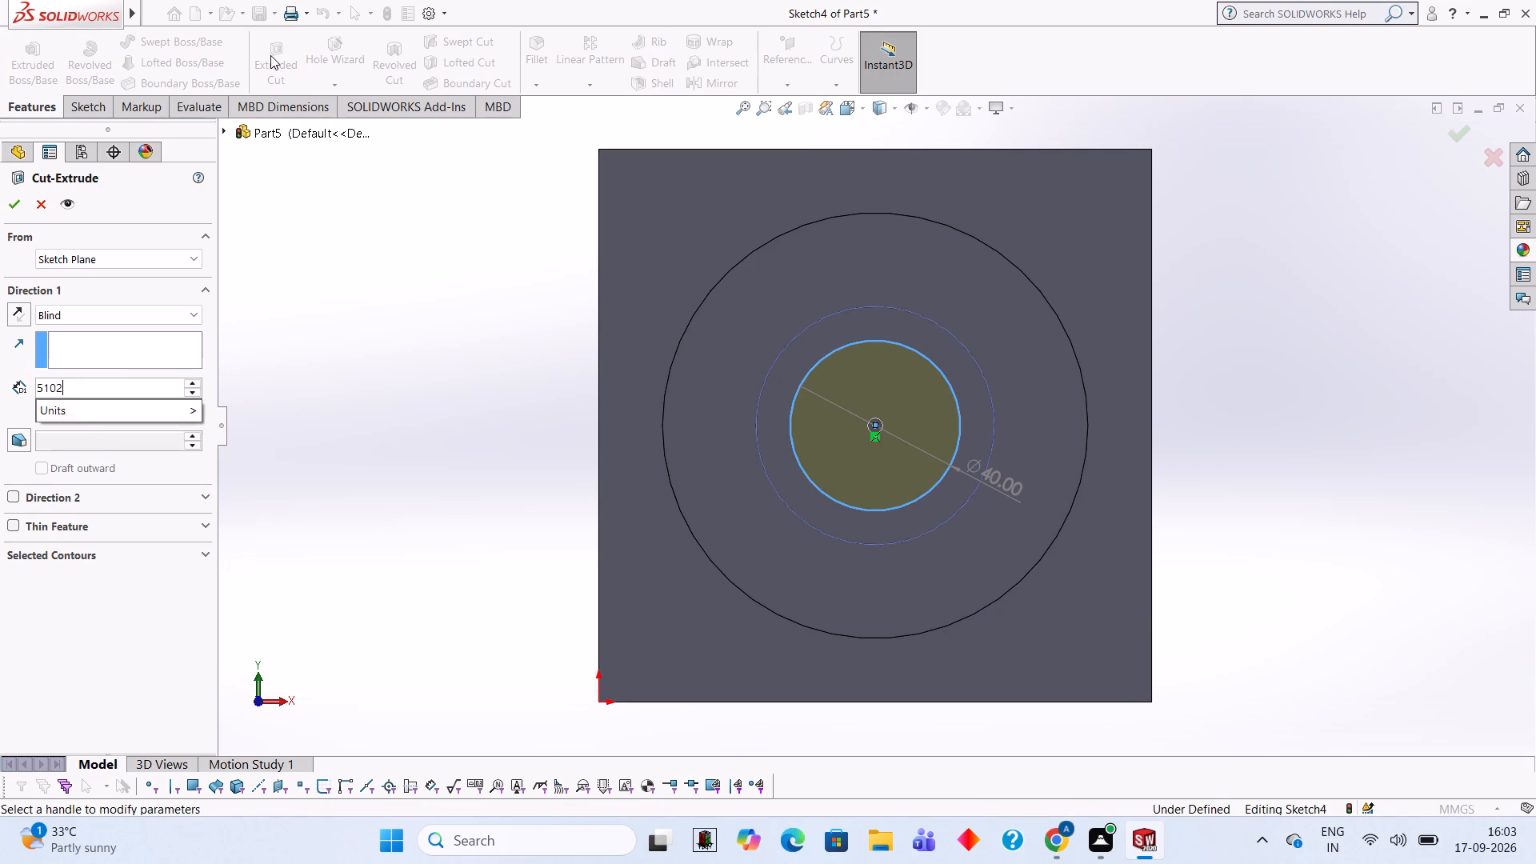
pyautogui.press('BackSpace')
pyautogui.press('BackSpace')
pyautogui.press('BackSpace')
pyautogui.write('1.')
pyautogui.write('20')
pyautogui.press('Return')
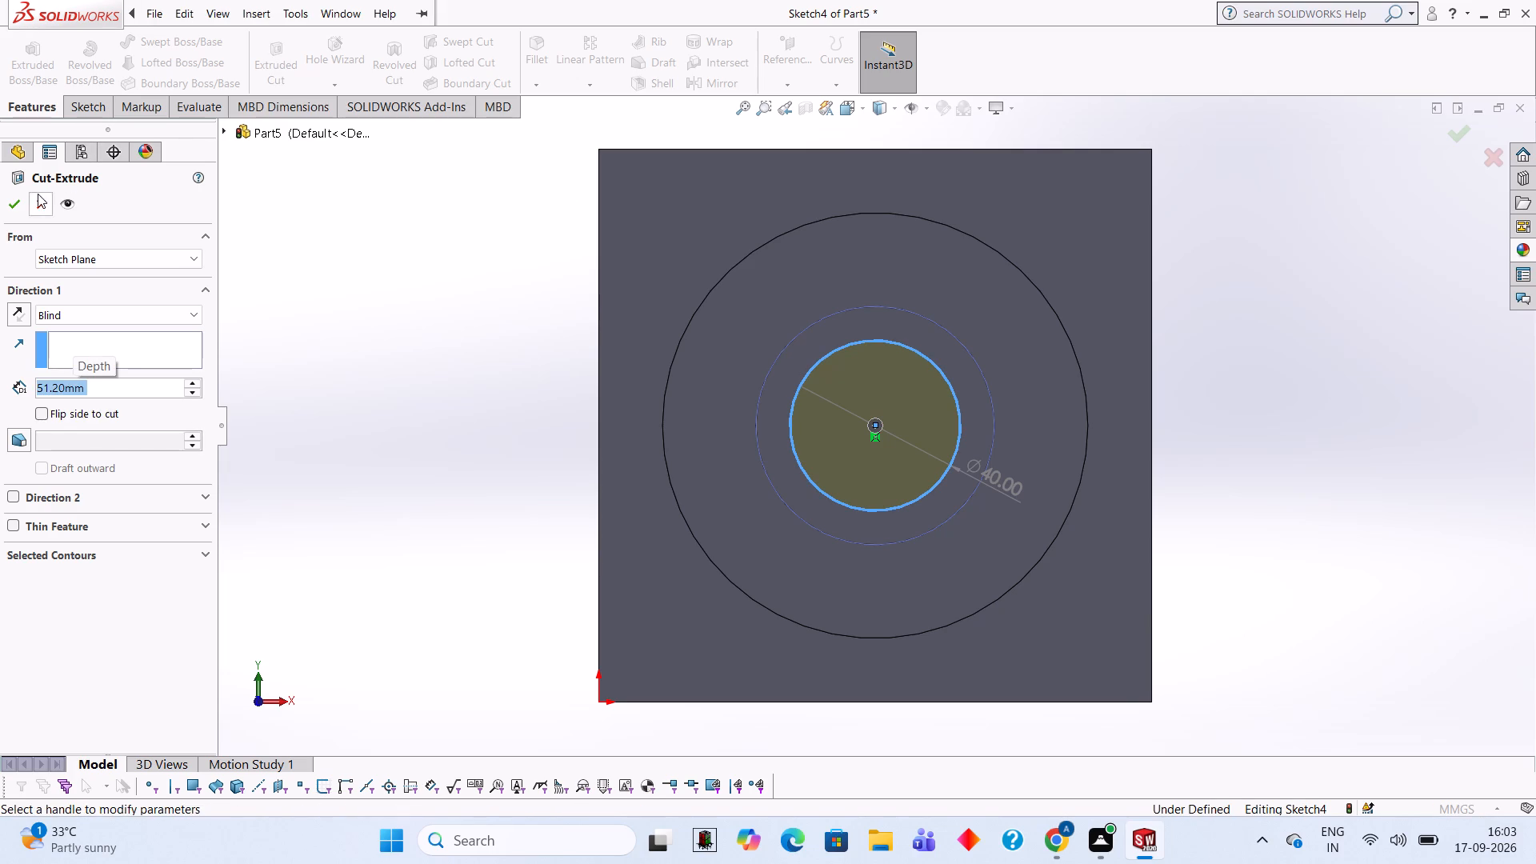
pyautogui.click(16, 202)
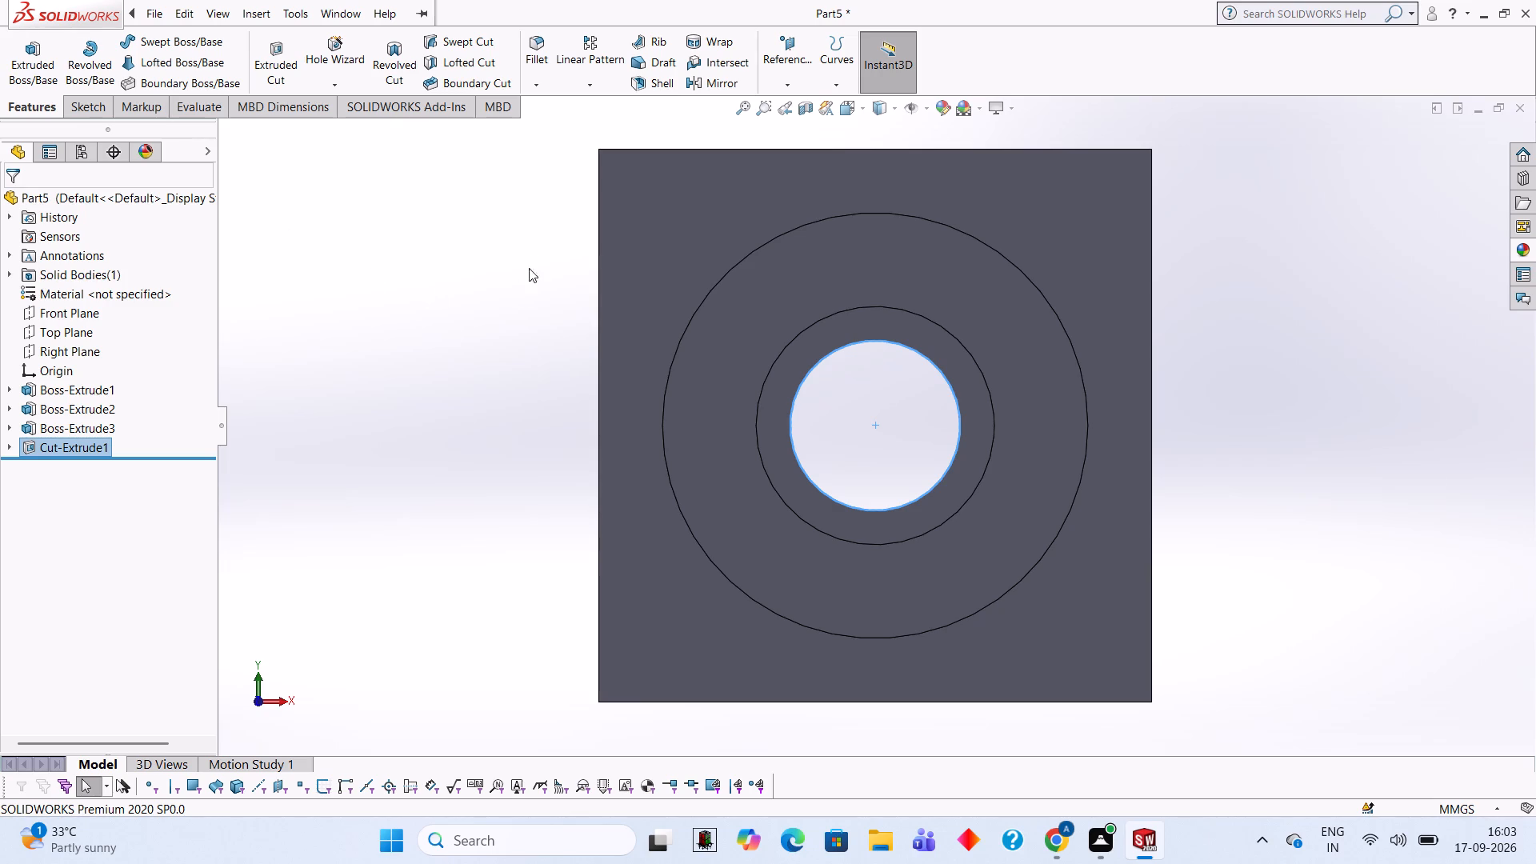
# Examine the central bore through the stepped bosses and plate from the side and at several angles.
pyautogui.rightClick(1266, 251)
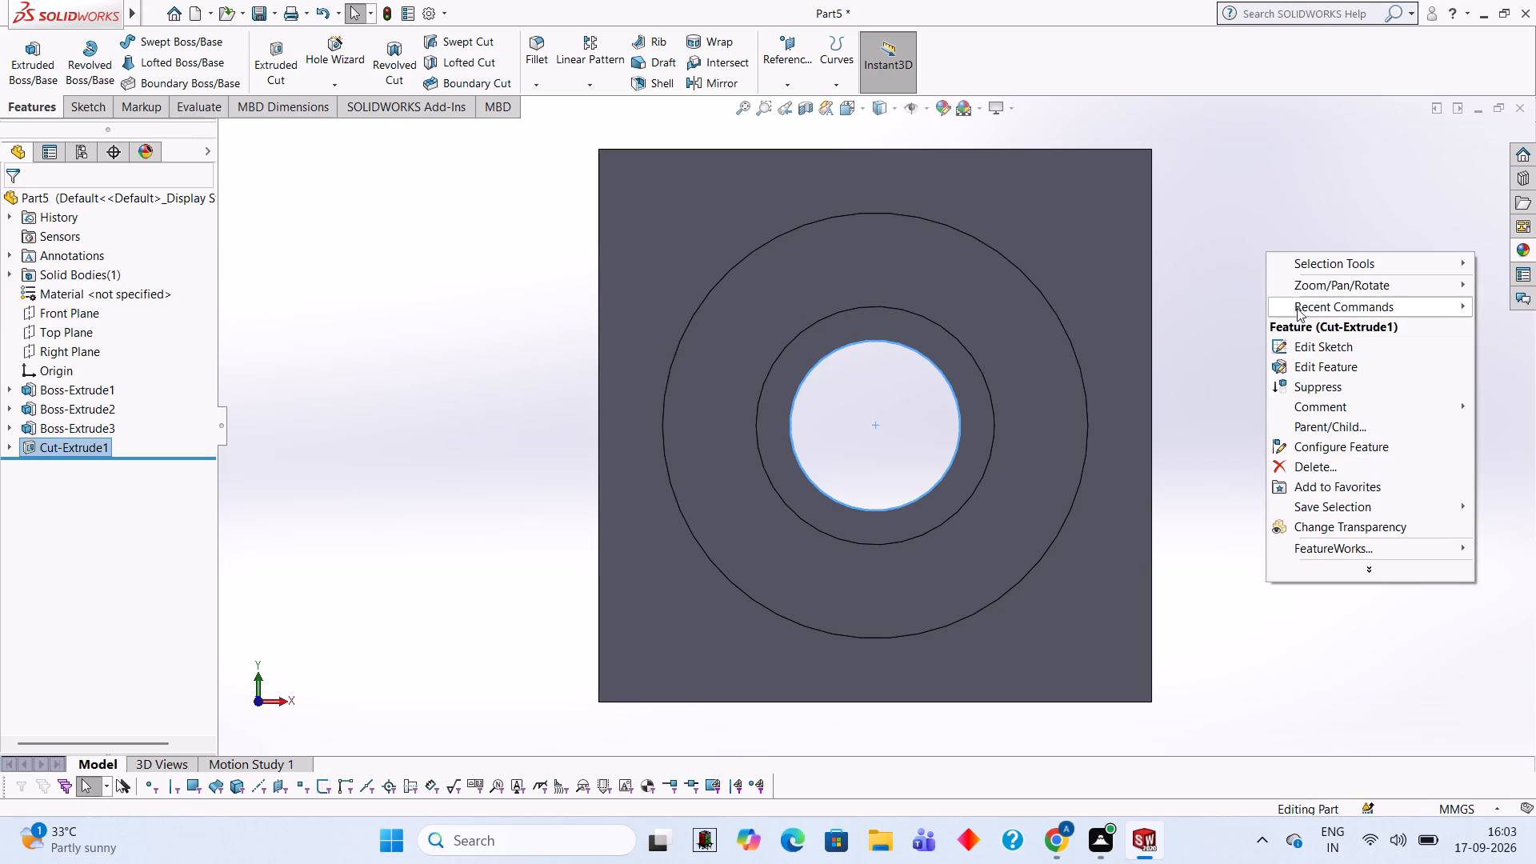
pyautogui.click(1321, 290)
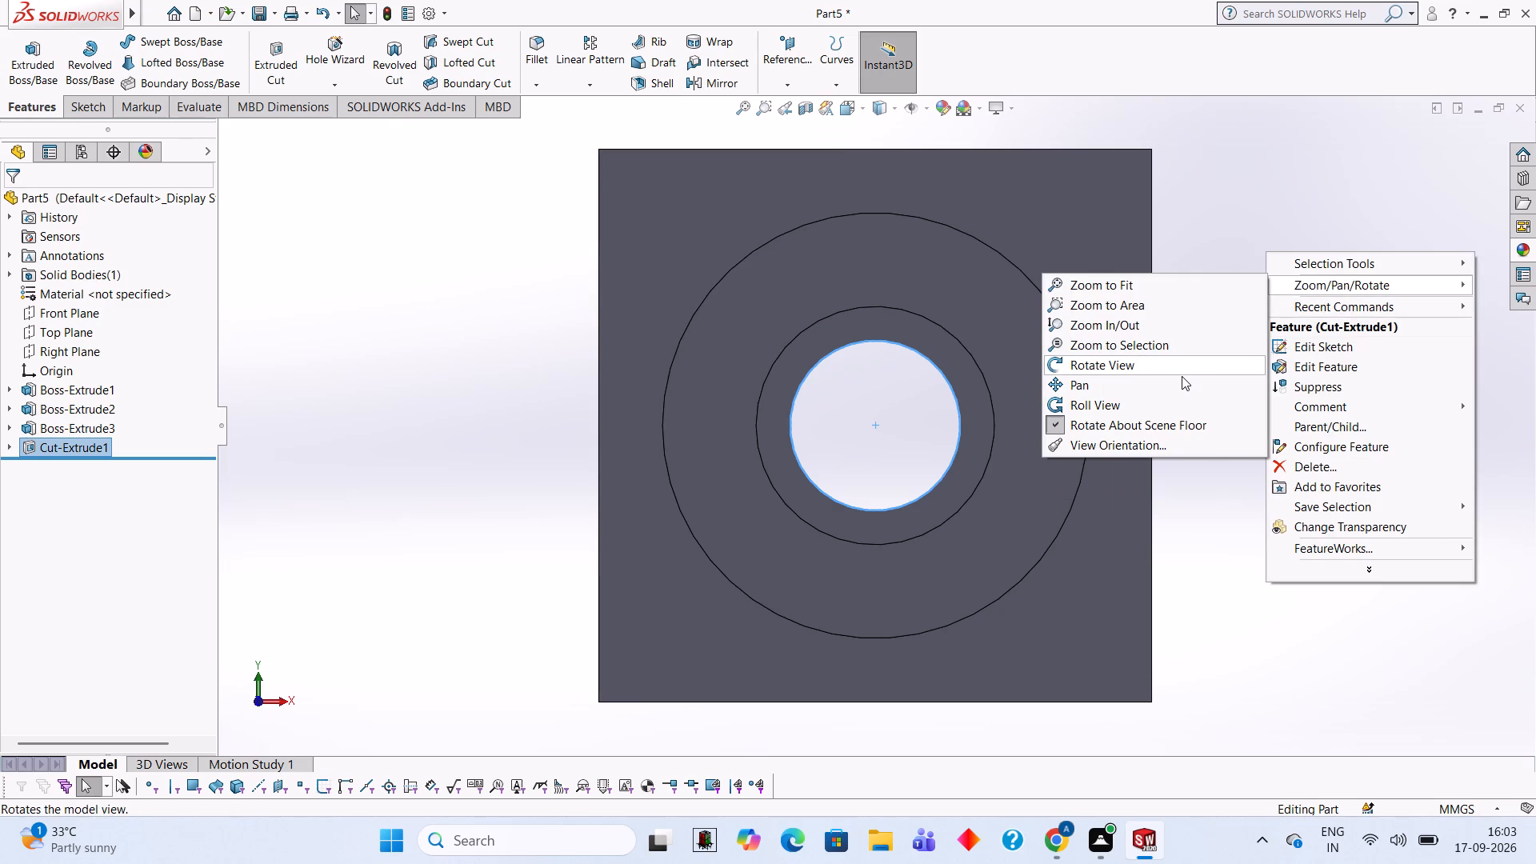
pyautogui.click(1182, 362)
pyautogui.moveTo(1182, 366); pyautogui.dragTo(1052, 376)
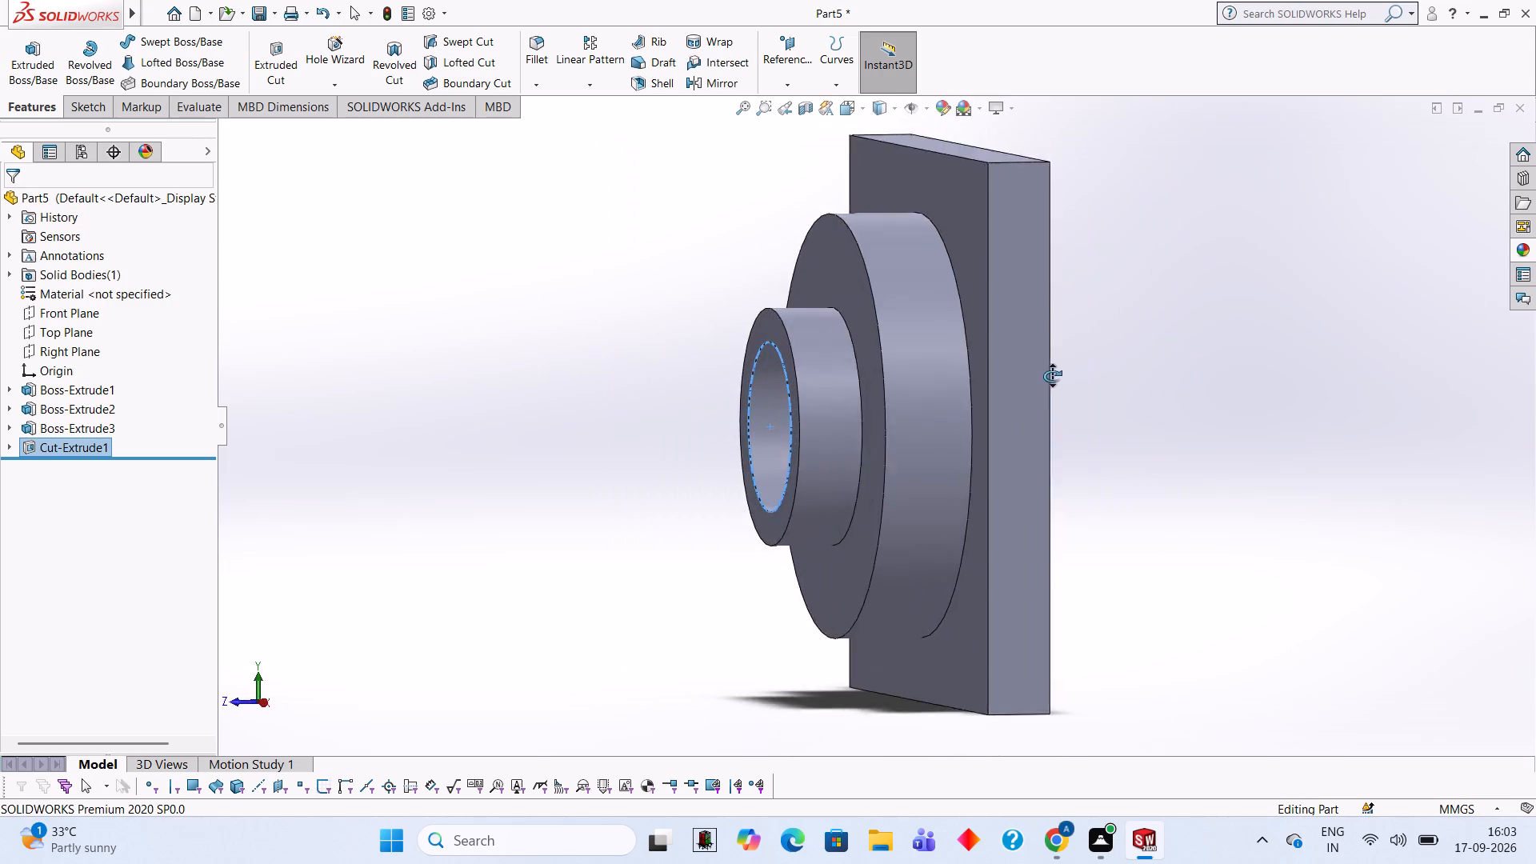
pyautogui.moveTo(1052, 376); pyautogui.dragTo(1241, 293)
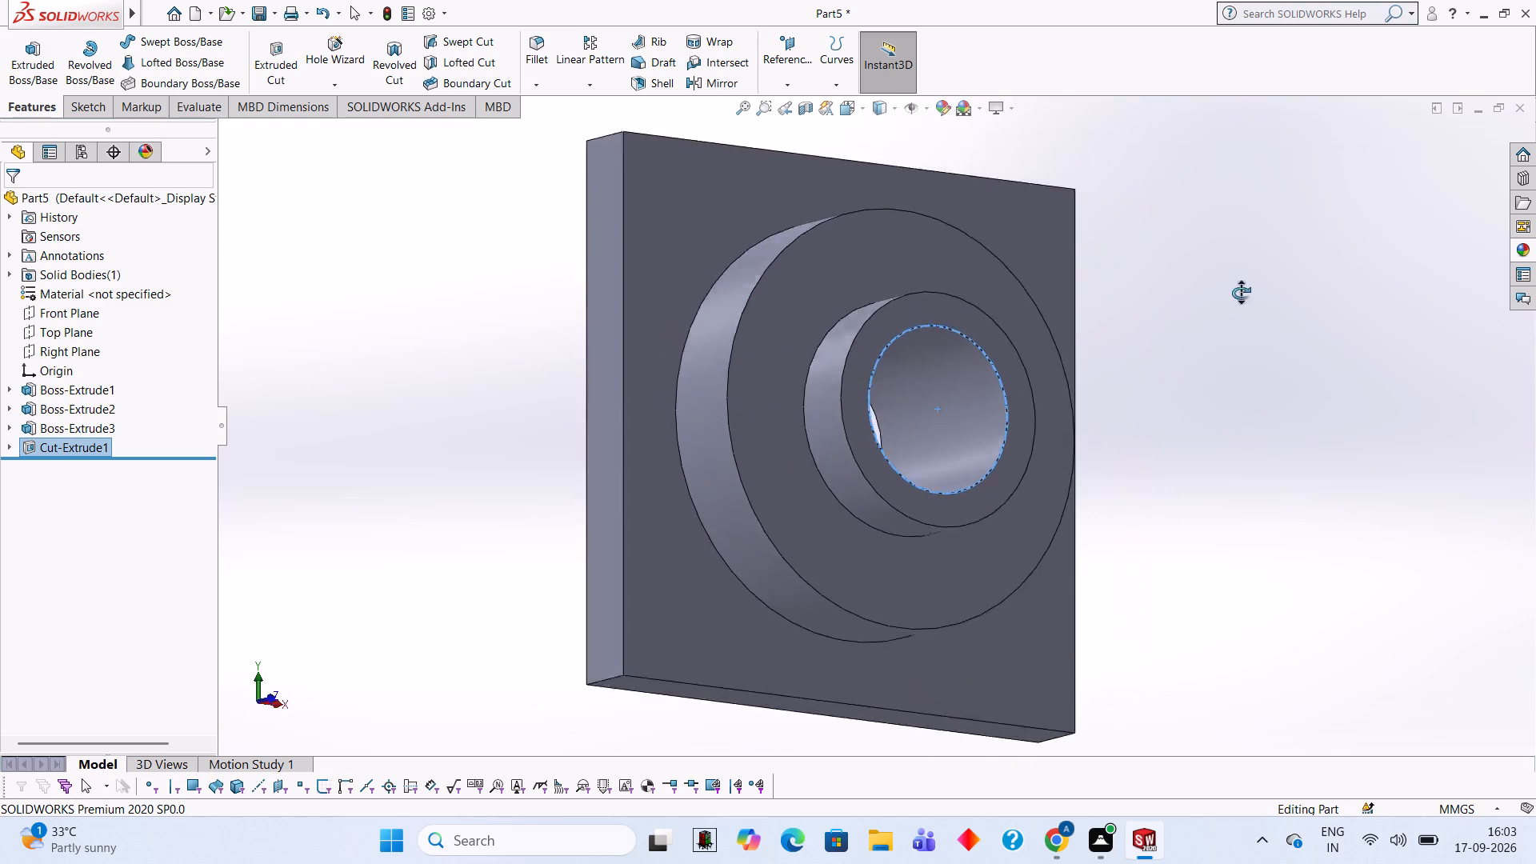
pyautogui.moveTo(1241, 293); pyautogui.dragTo(1150, 388)
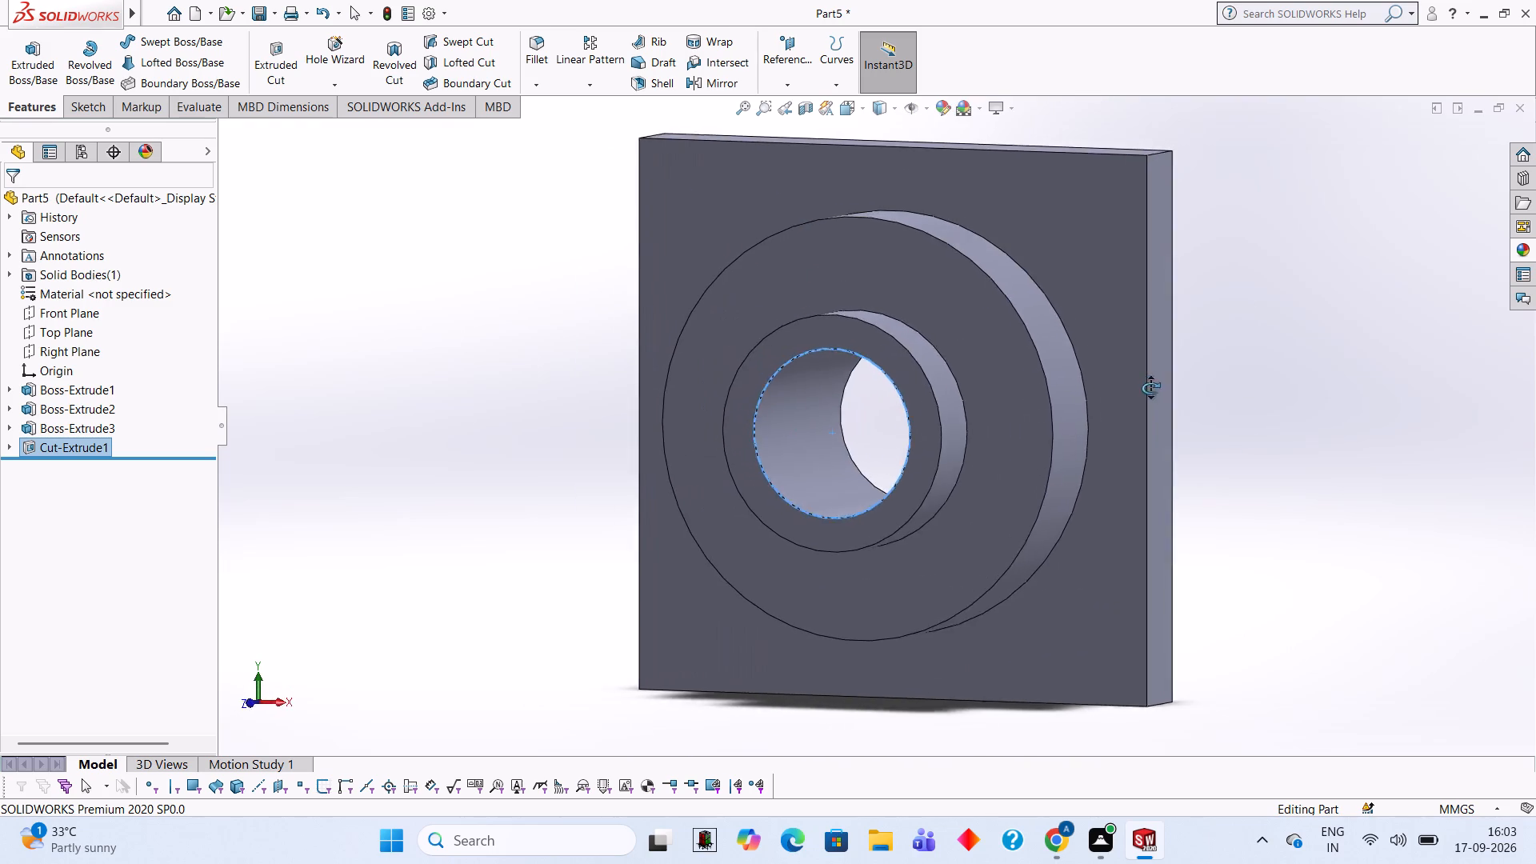
pyautogui.moveTo(1150, 388); pyautogui.dragTo(1182, 394)
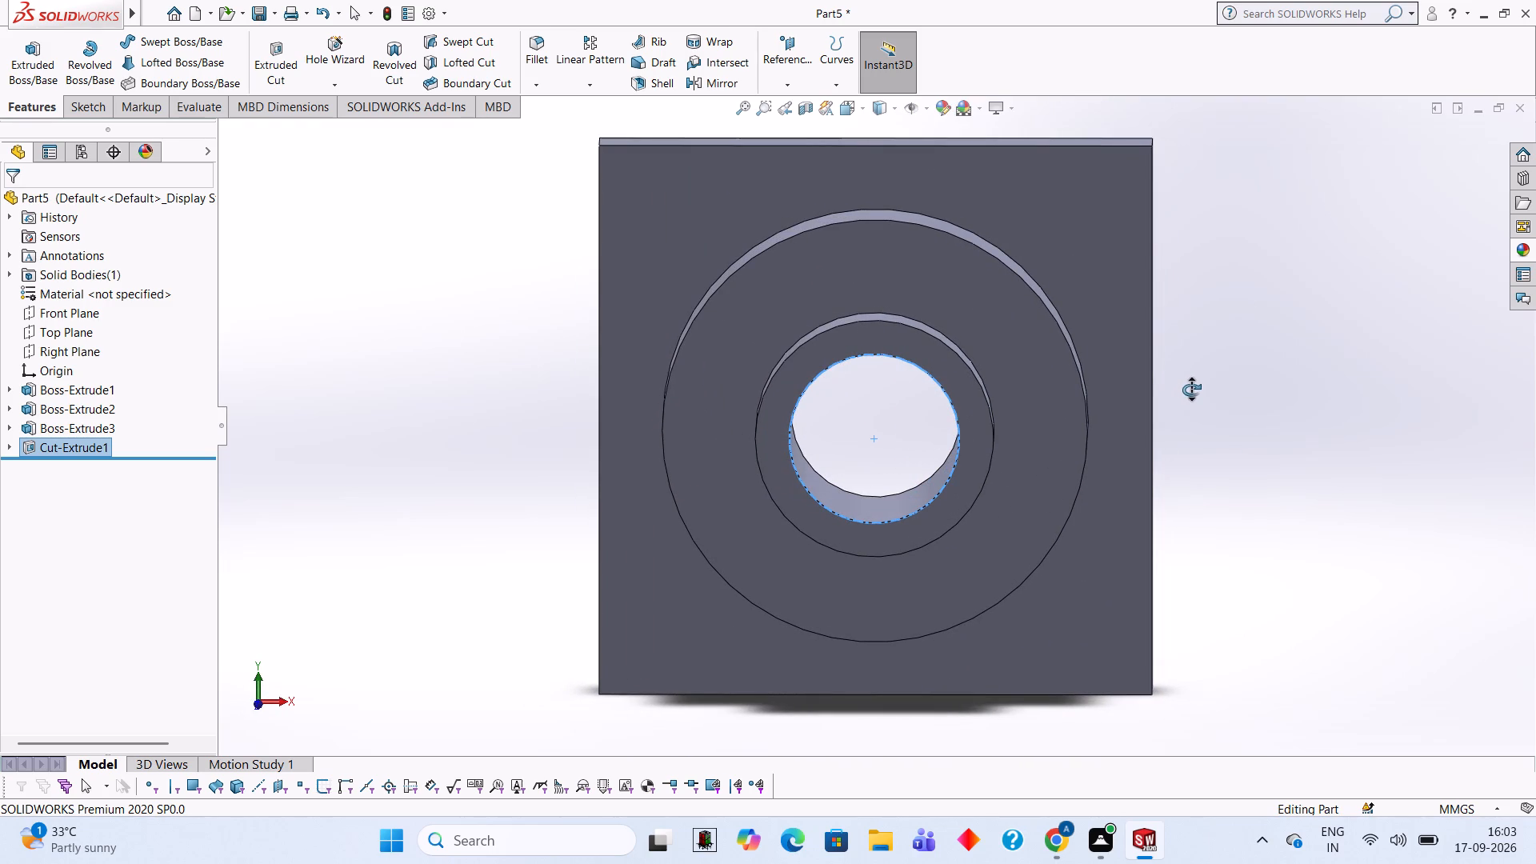
pyautogui.press('Escape')
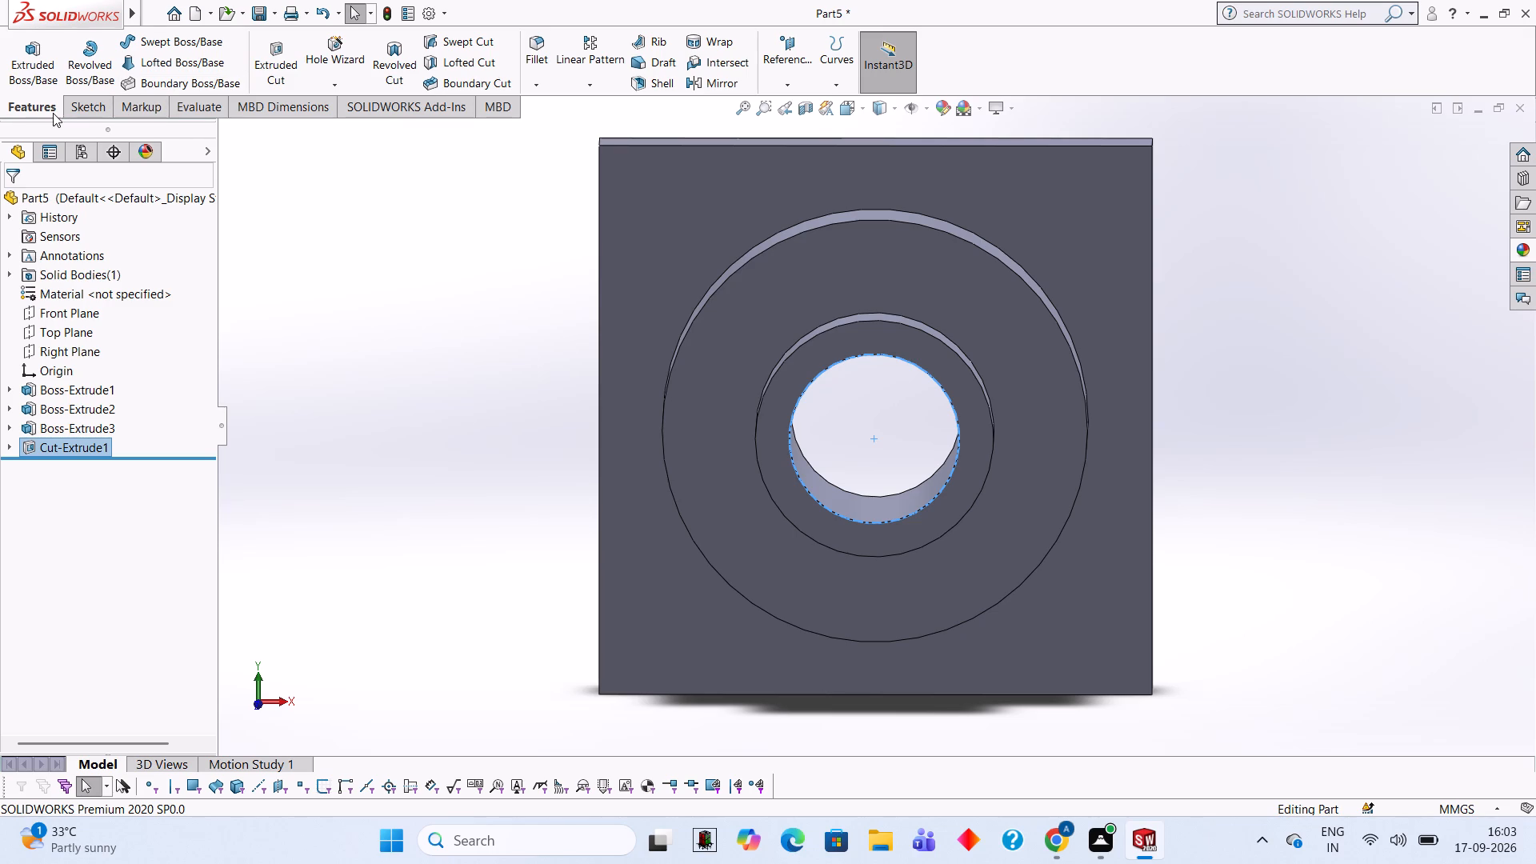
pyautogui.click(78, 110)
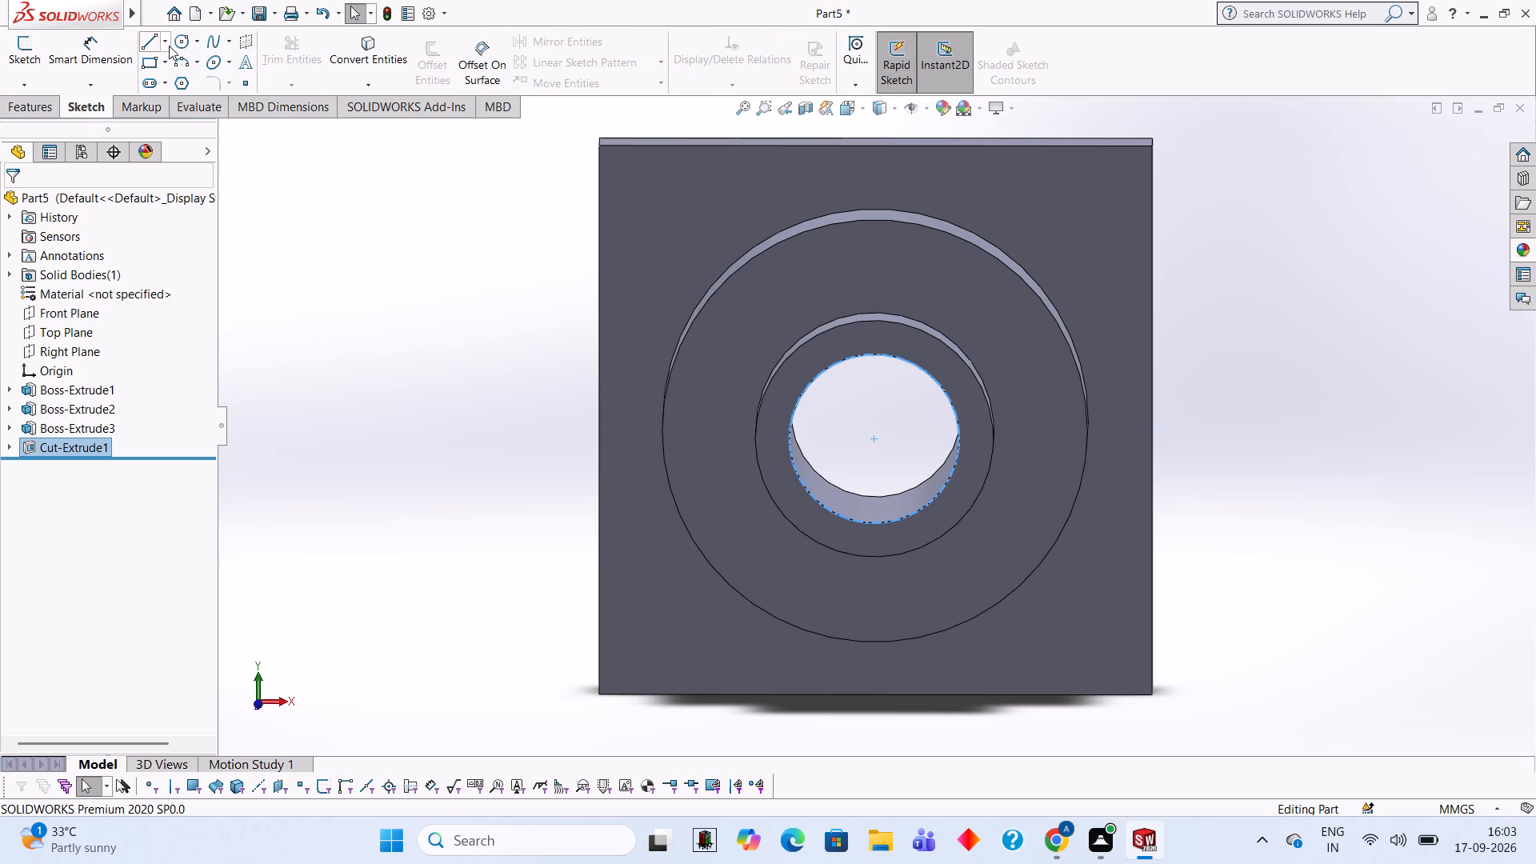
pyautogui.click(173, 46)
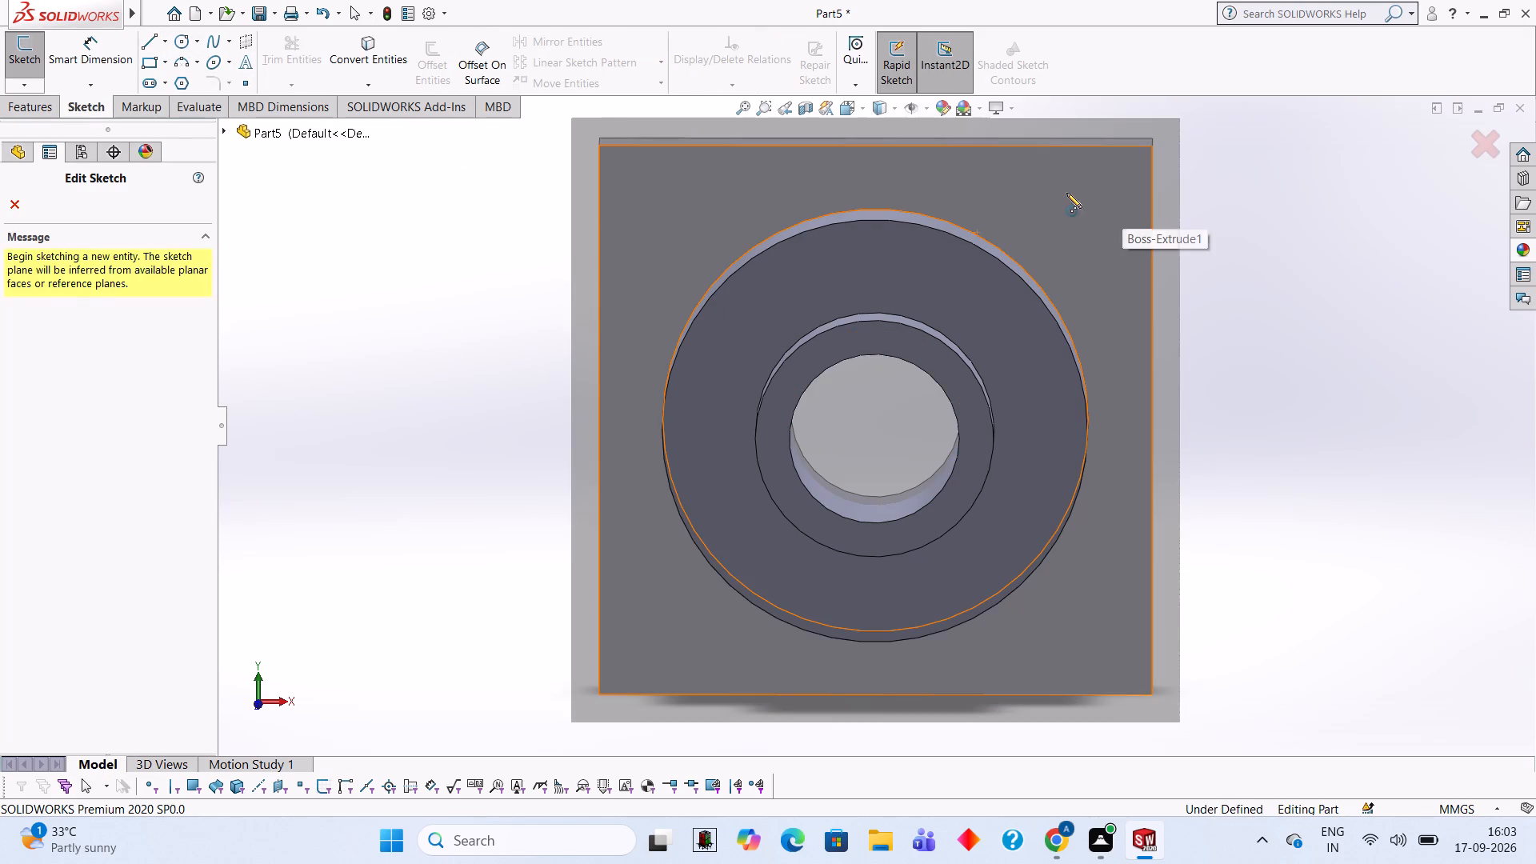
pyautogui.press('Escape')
# On the plate's front face, sketch a 14 mm diameter circle near the upper-right corner, centred at about X 115, Y 116 mm.
pyautogui.click(1080, 242)
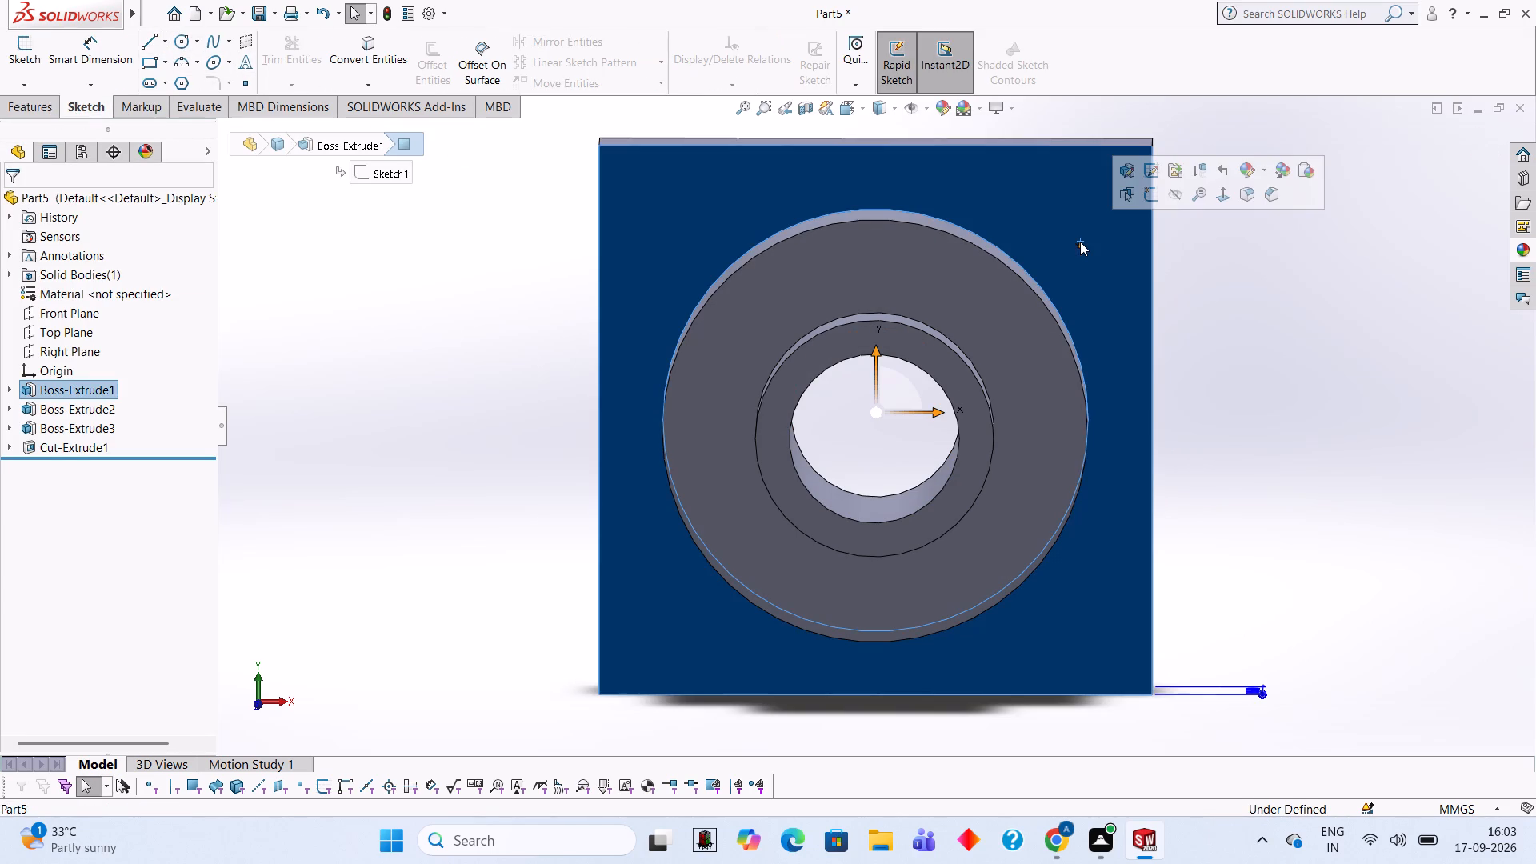
pyautogui.click(1157, 203)
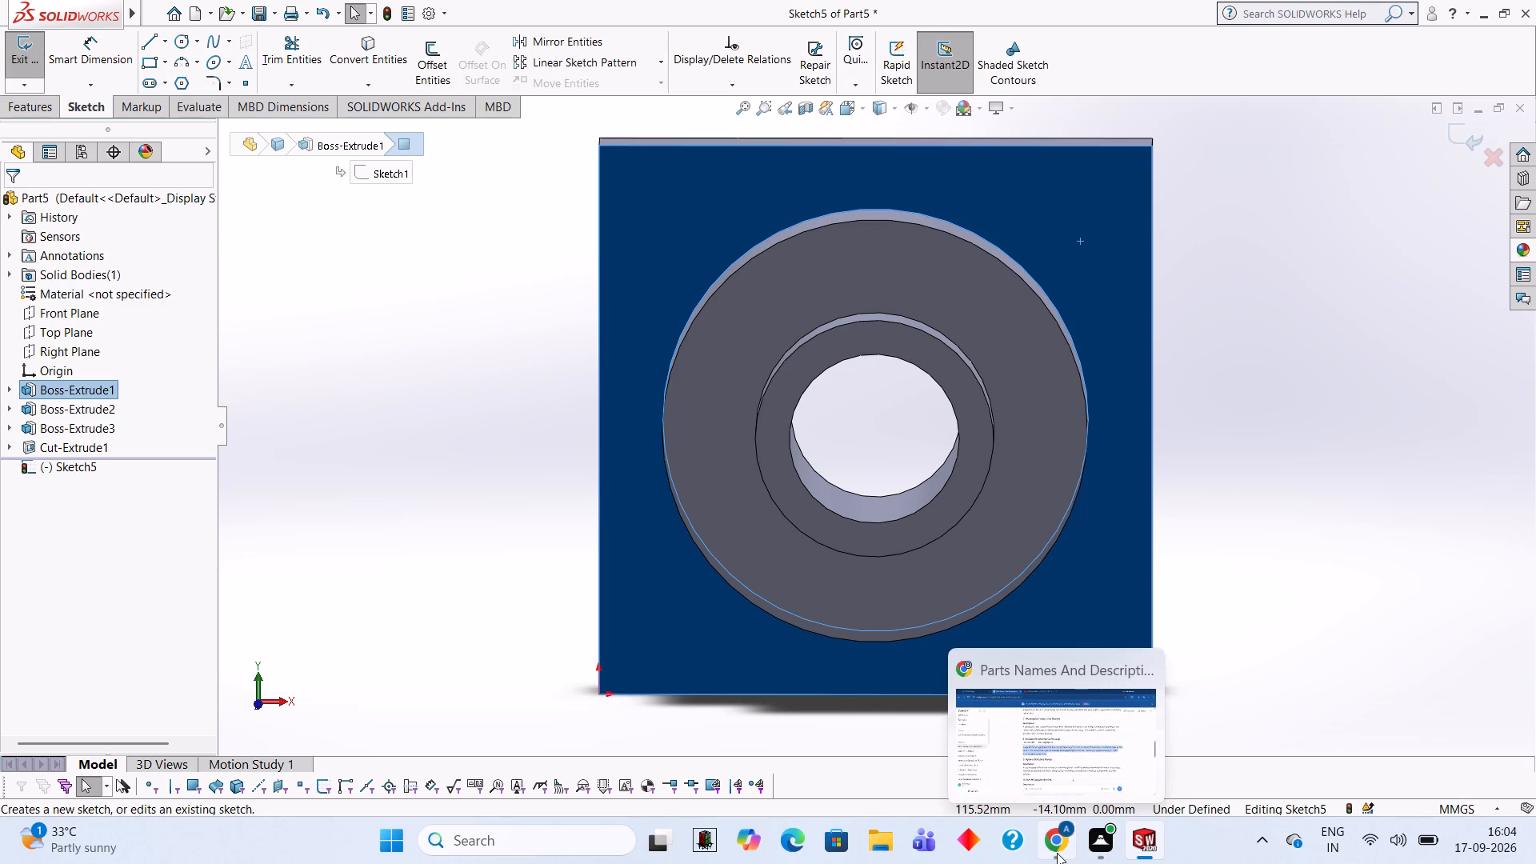
pyautogui.click(1090, 206)
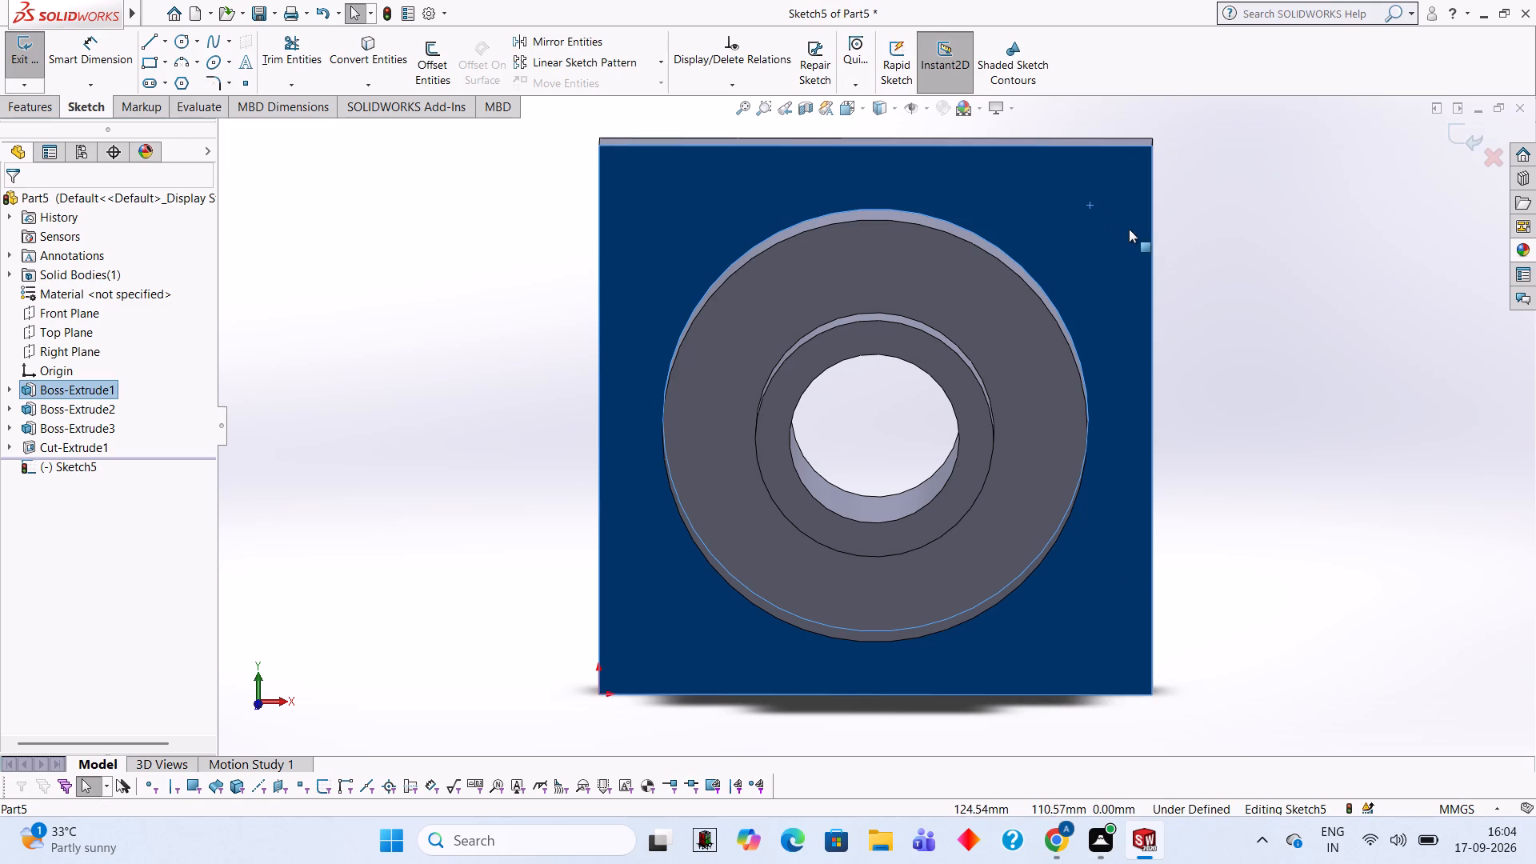
pyautogui.click(179, 34)
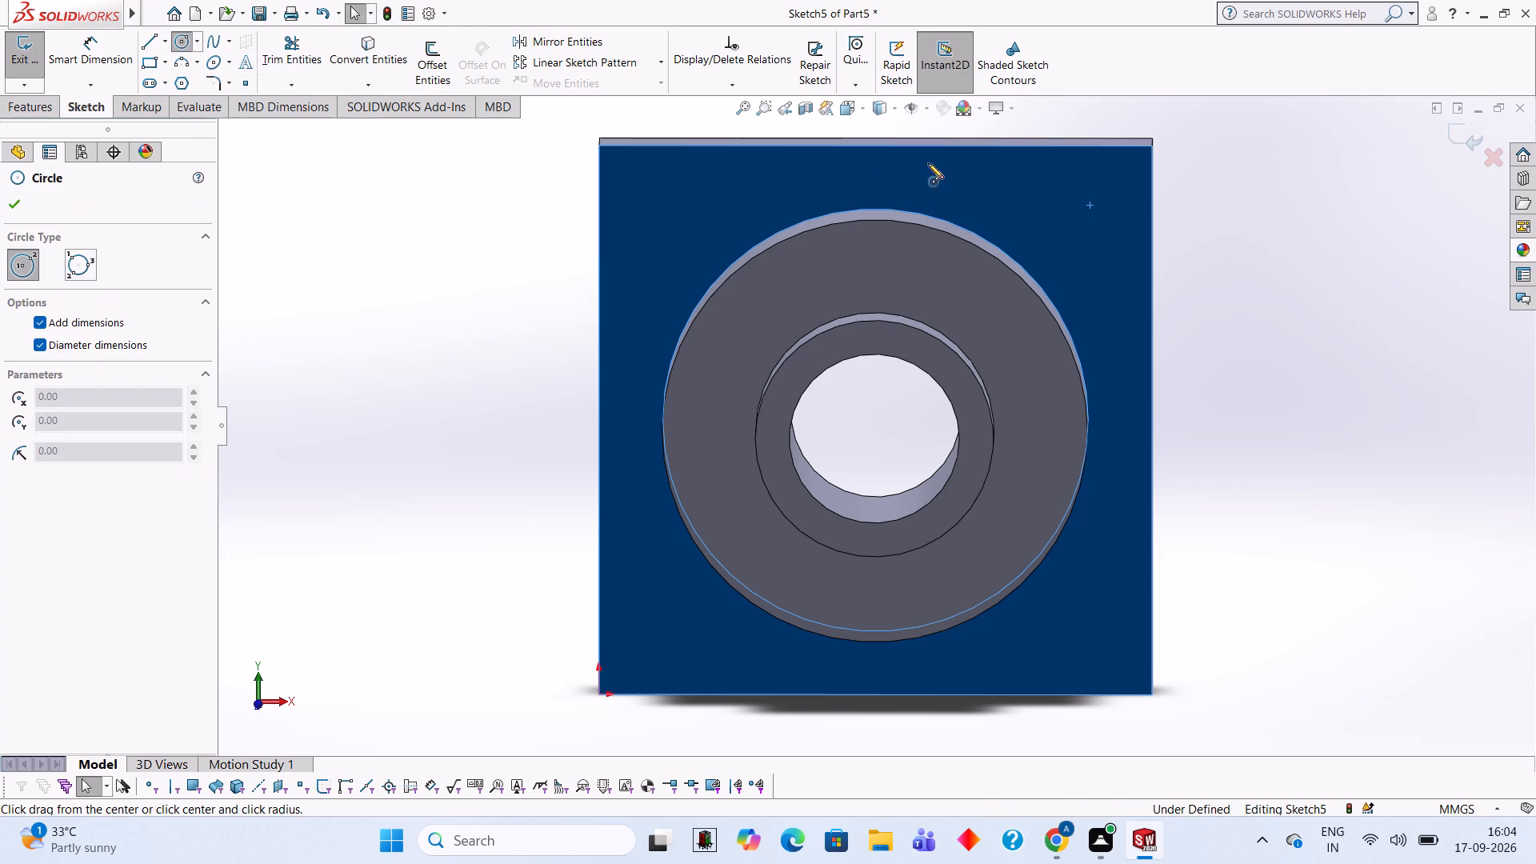
pyautogui.click(1088, 206)
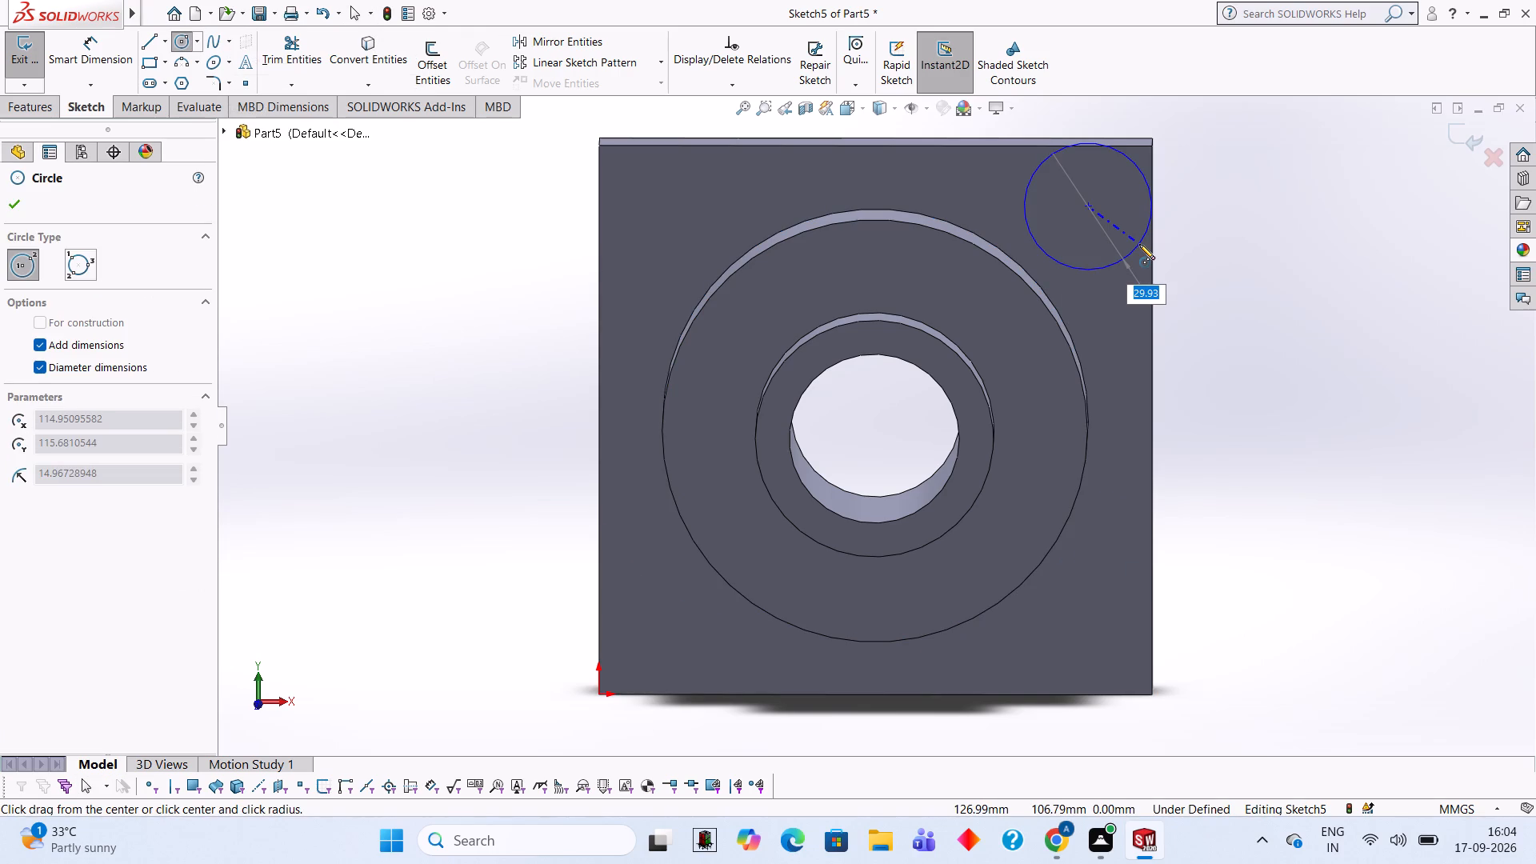
pyautogui.write('14')
pyautogui.press('Return')
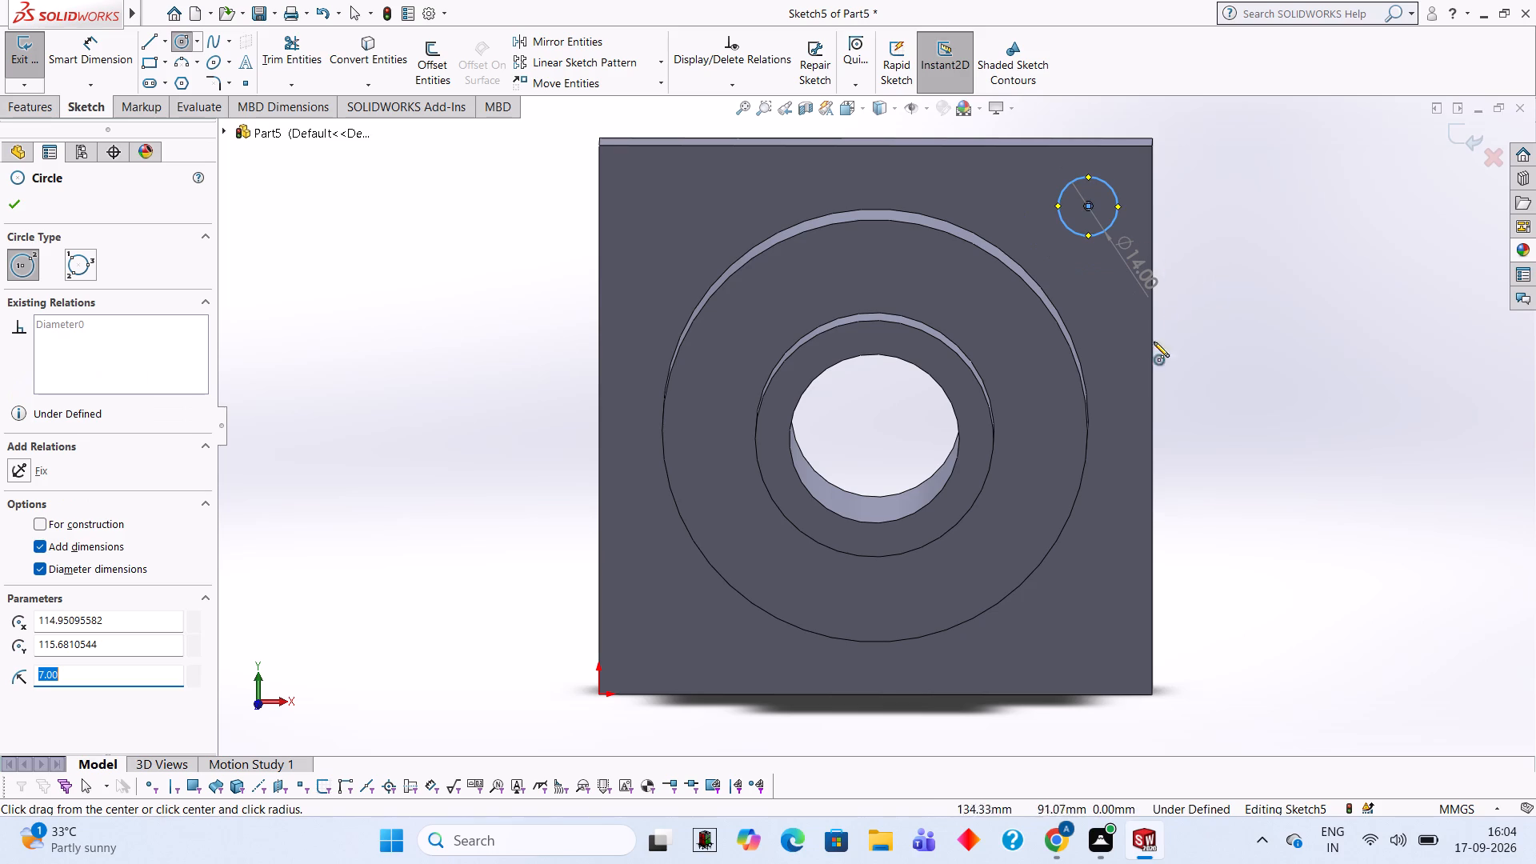
pyautogui.press('Escape')
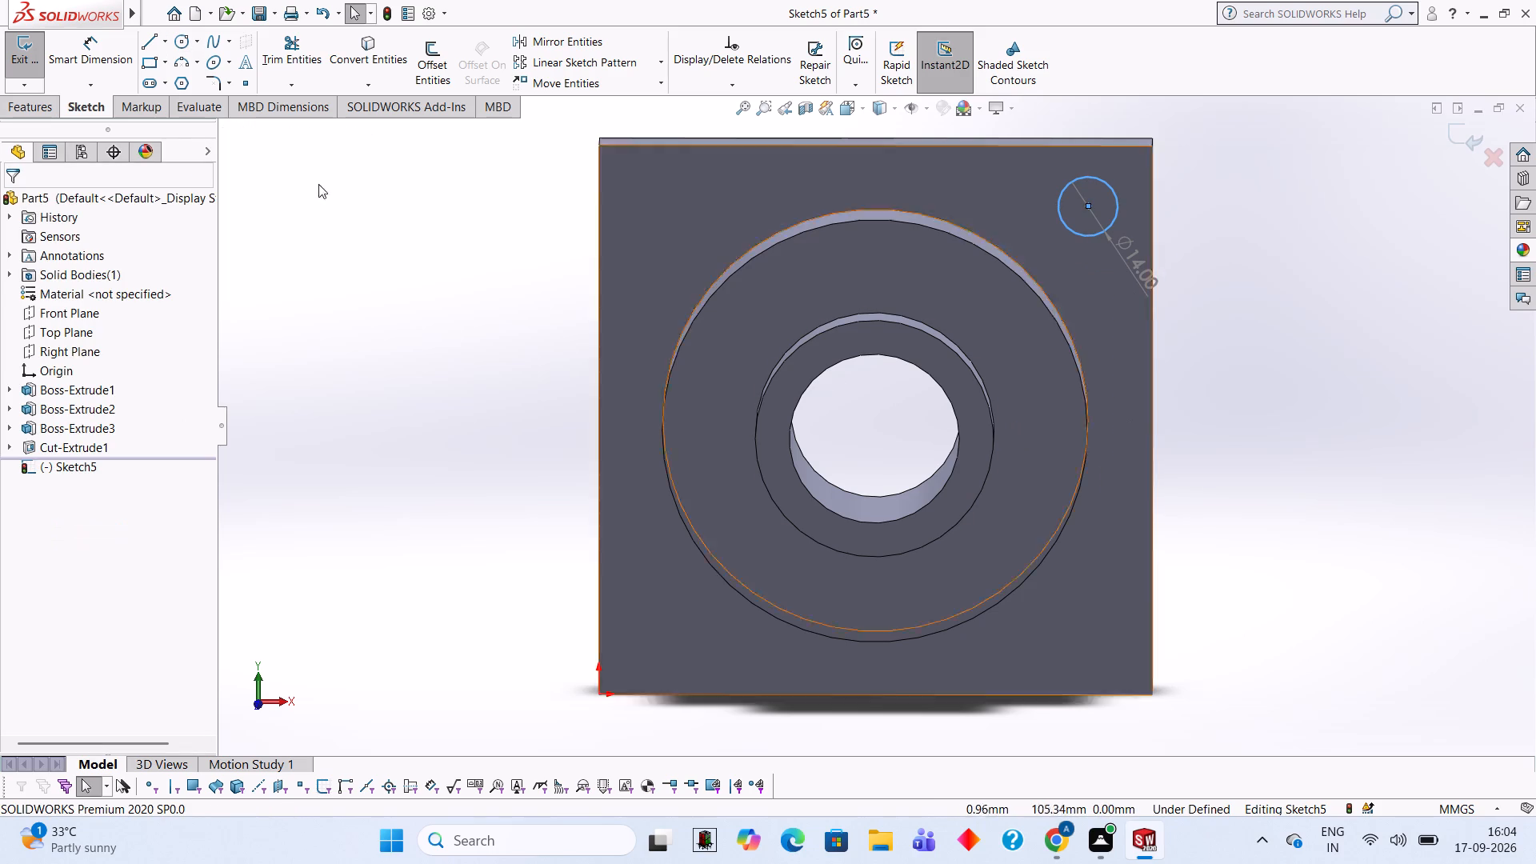
# Dimension the 14 mm circle's centre 14 mm from the plate's top edge.
pyautogui.click(113, 55)
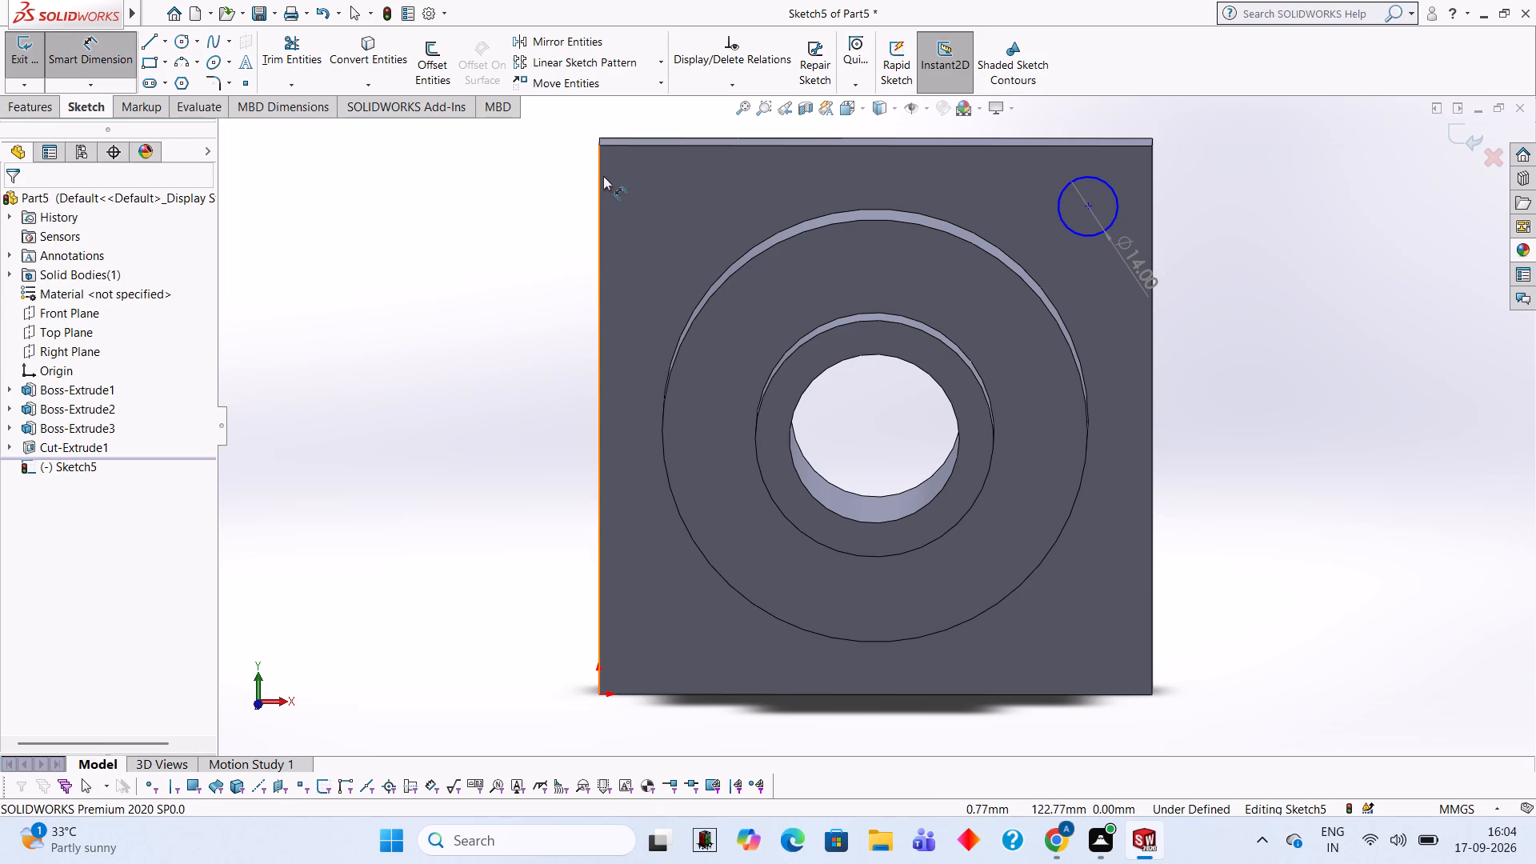
pyautogui.click(1084, 146)
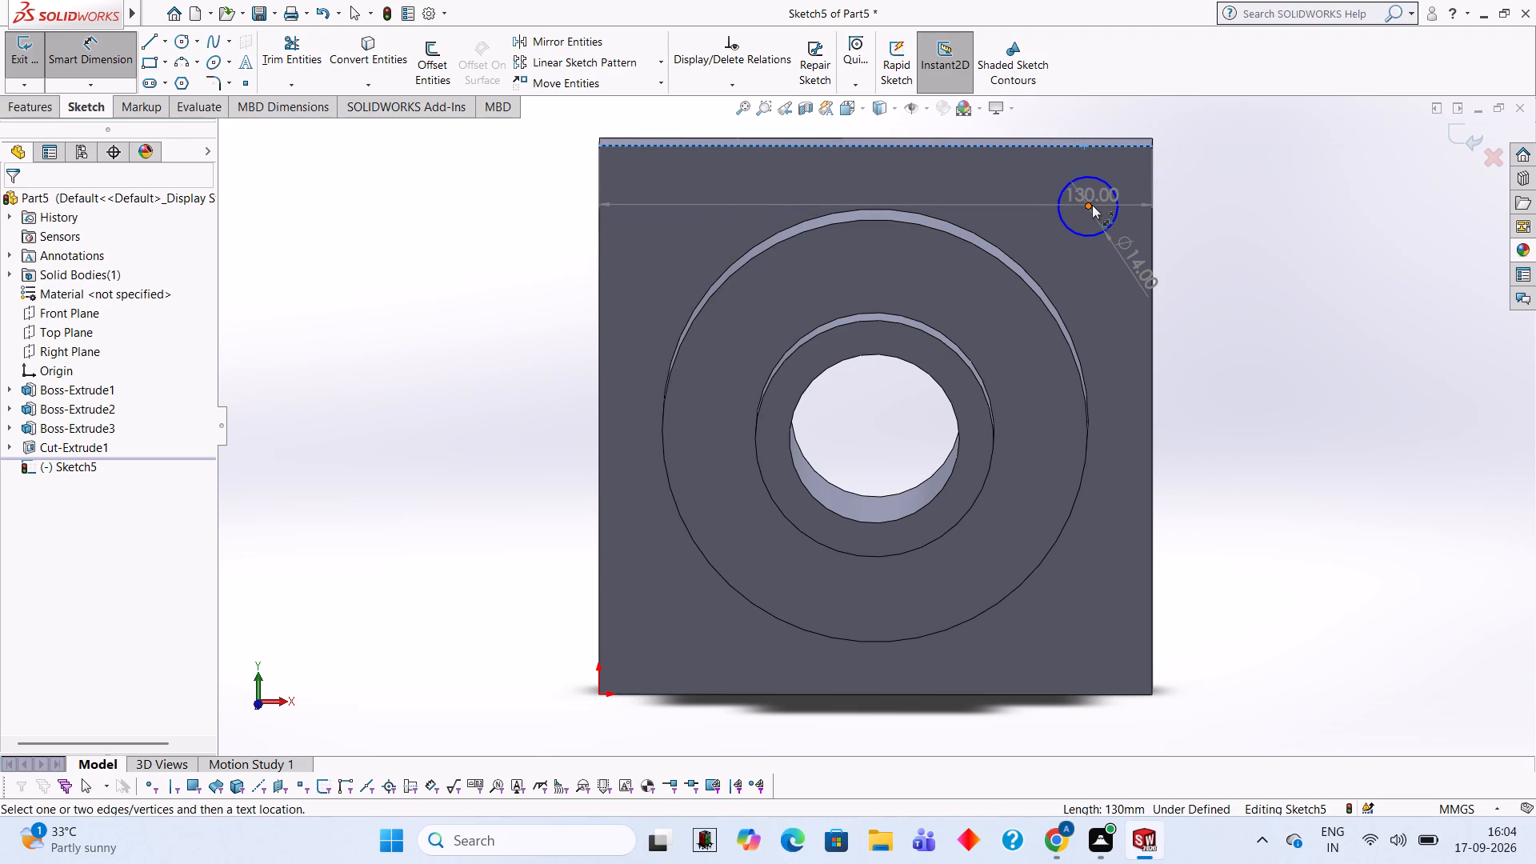
pyautogui.click(1088, 204)
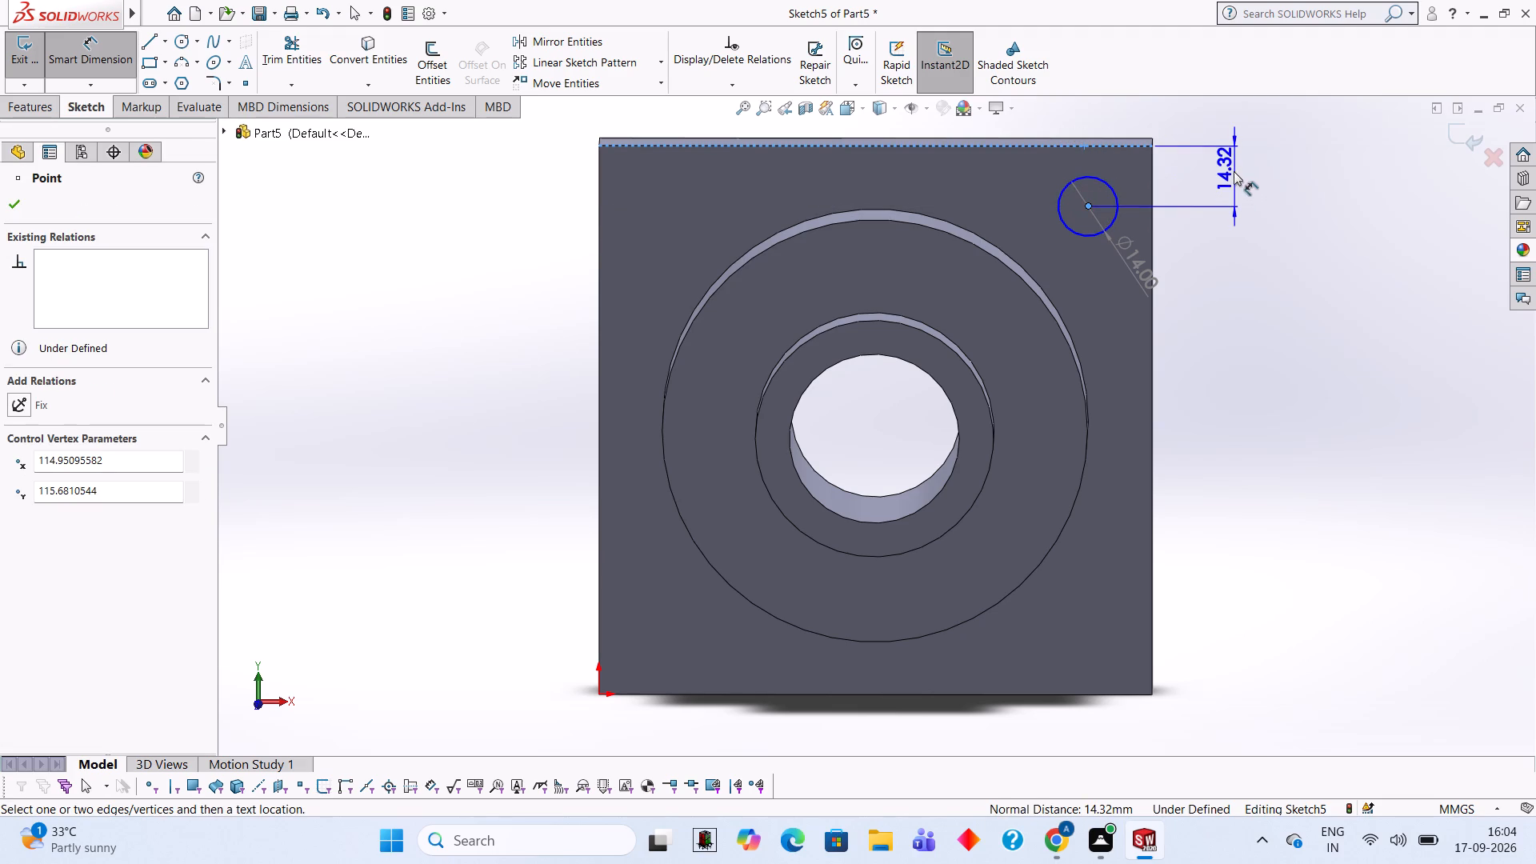
pyautogui.click(1234, 171)
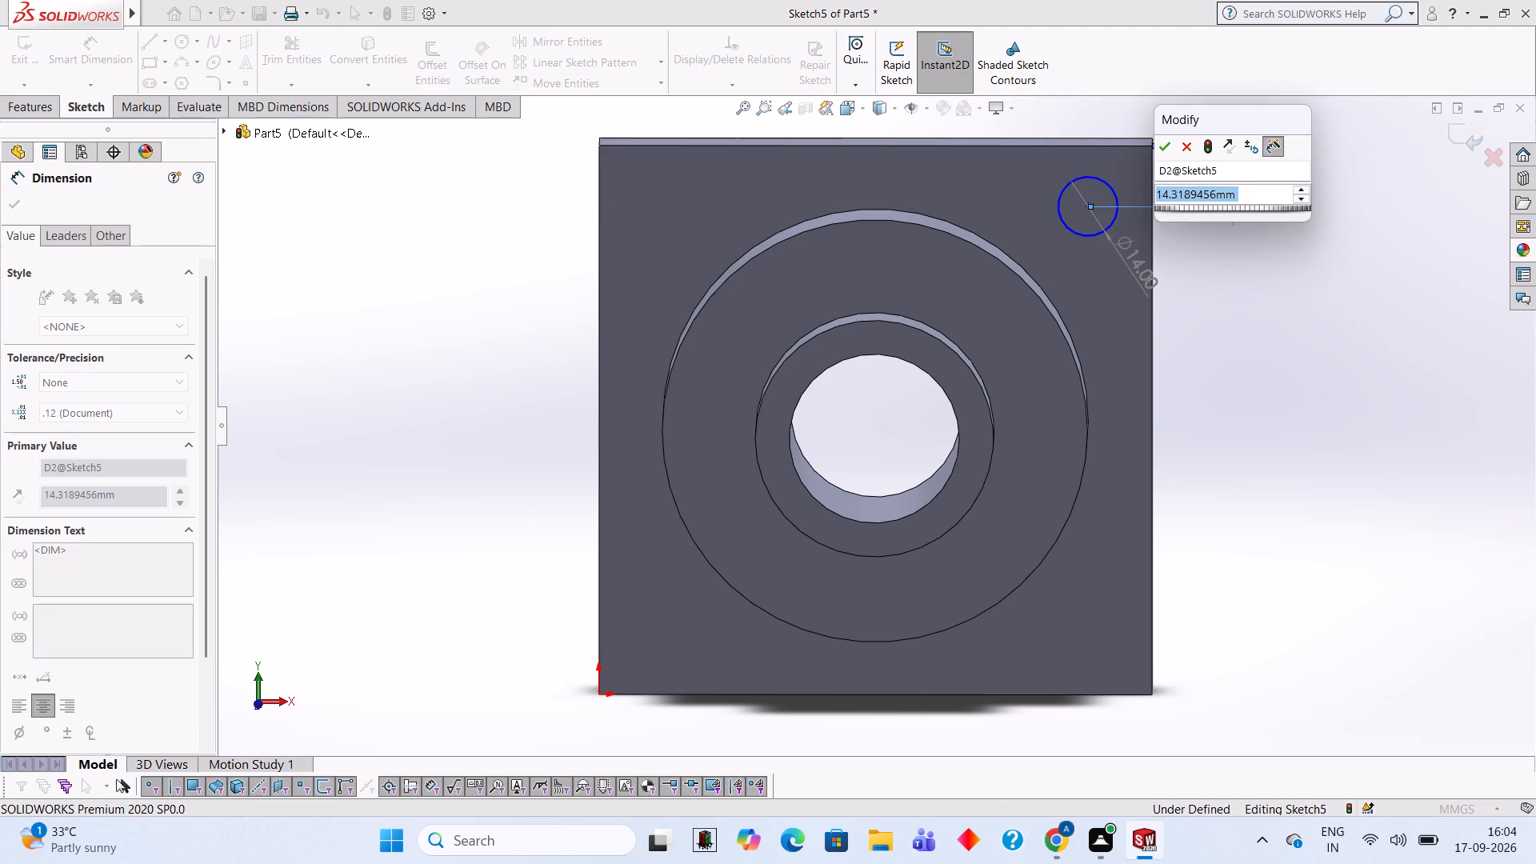
pyautogui.write('14')
pyautogui.press('Return')
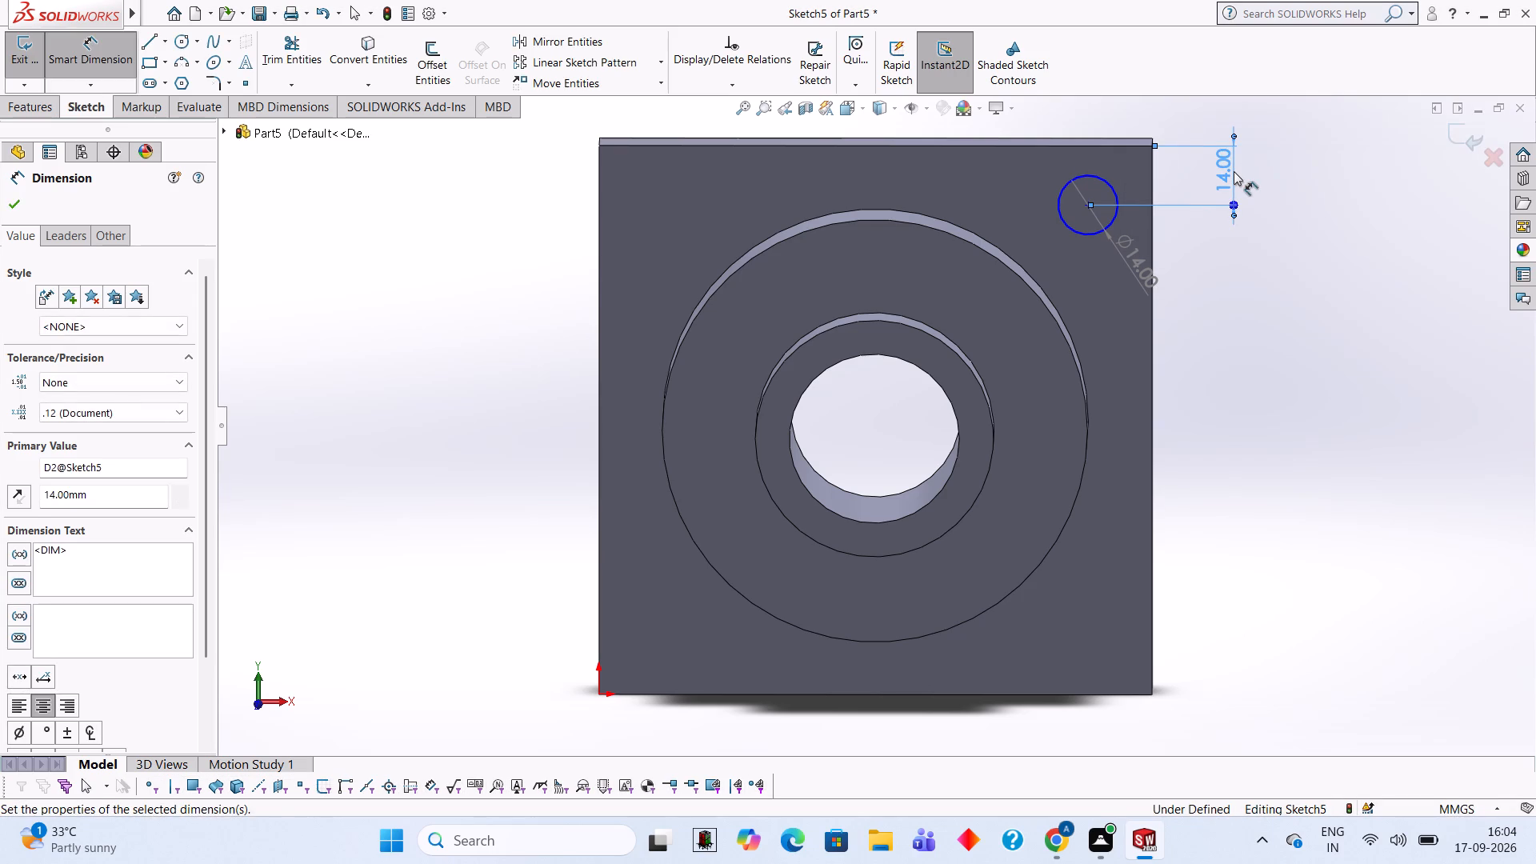
pyautogui.press('Escape')
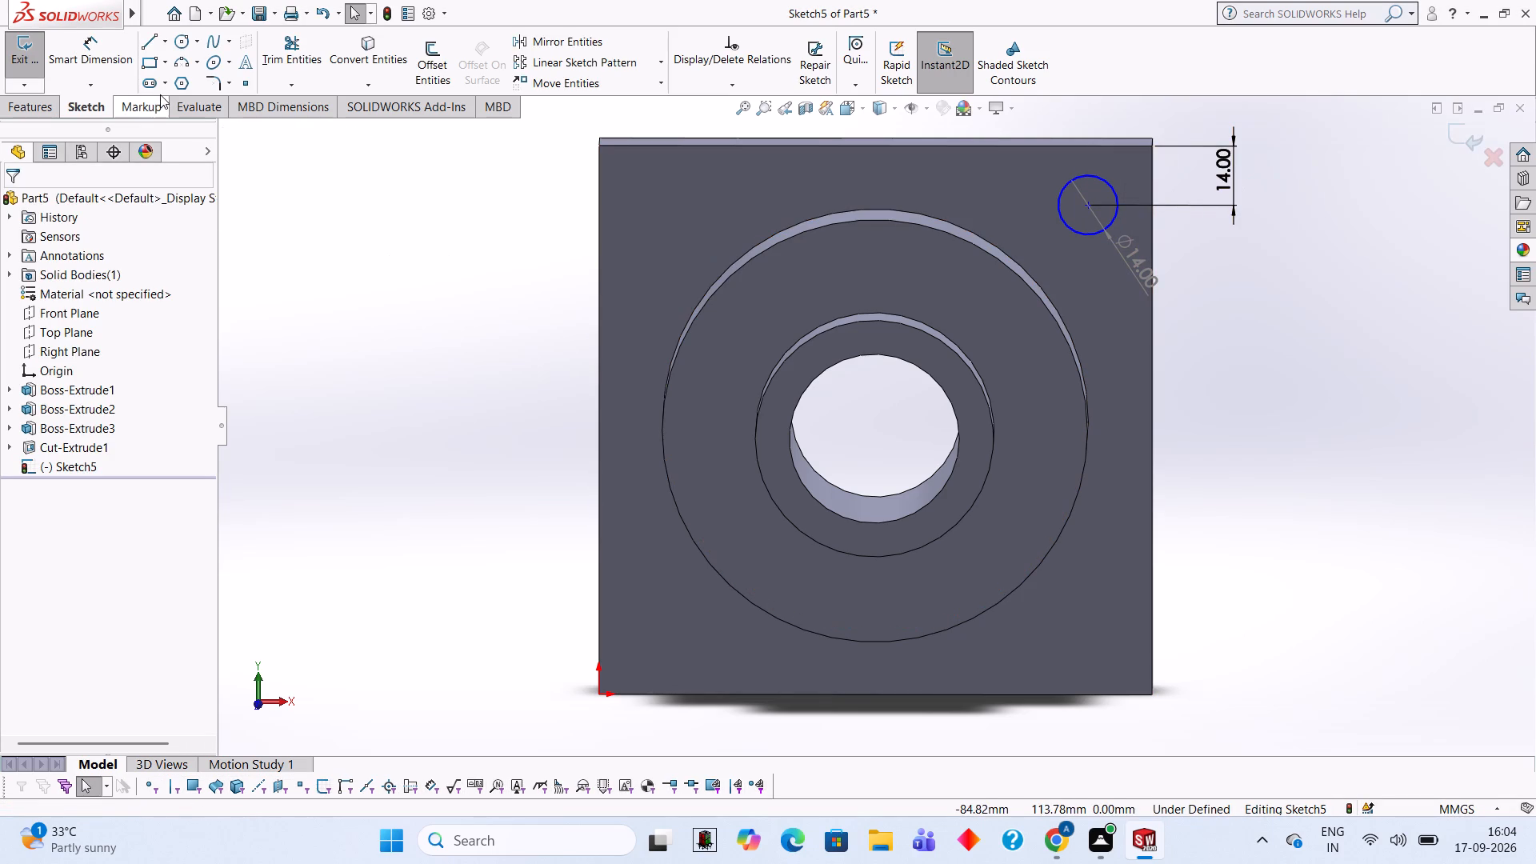
# Sketch a 14 mm diameter circle near the plate's upper-left corner, centred at about X 17, Y 116 mm.
pyautogui.click(185, 38)
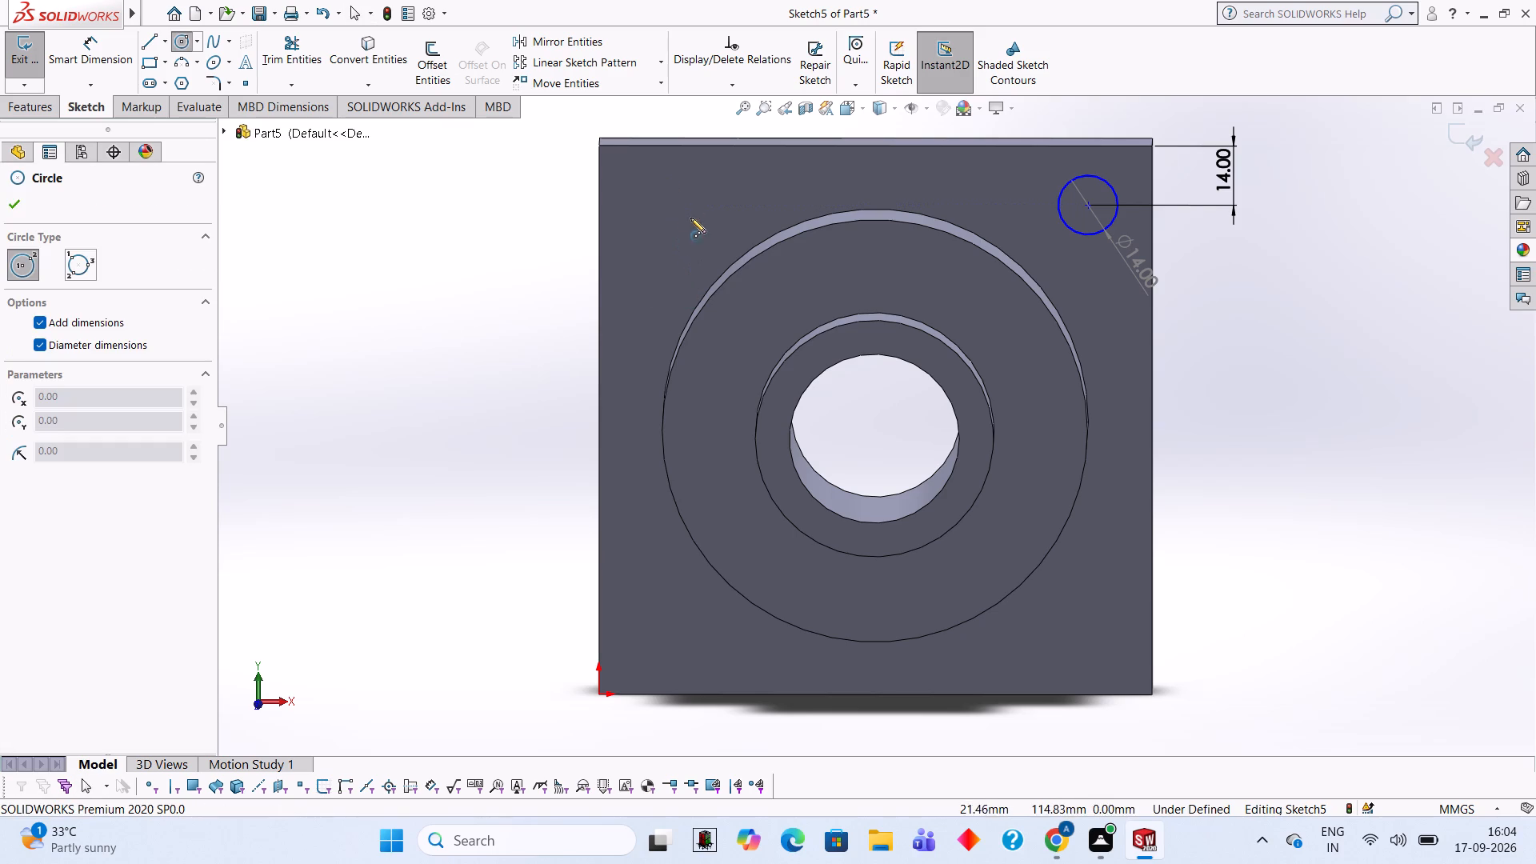
pyautogui.click(671, 206)
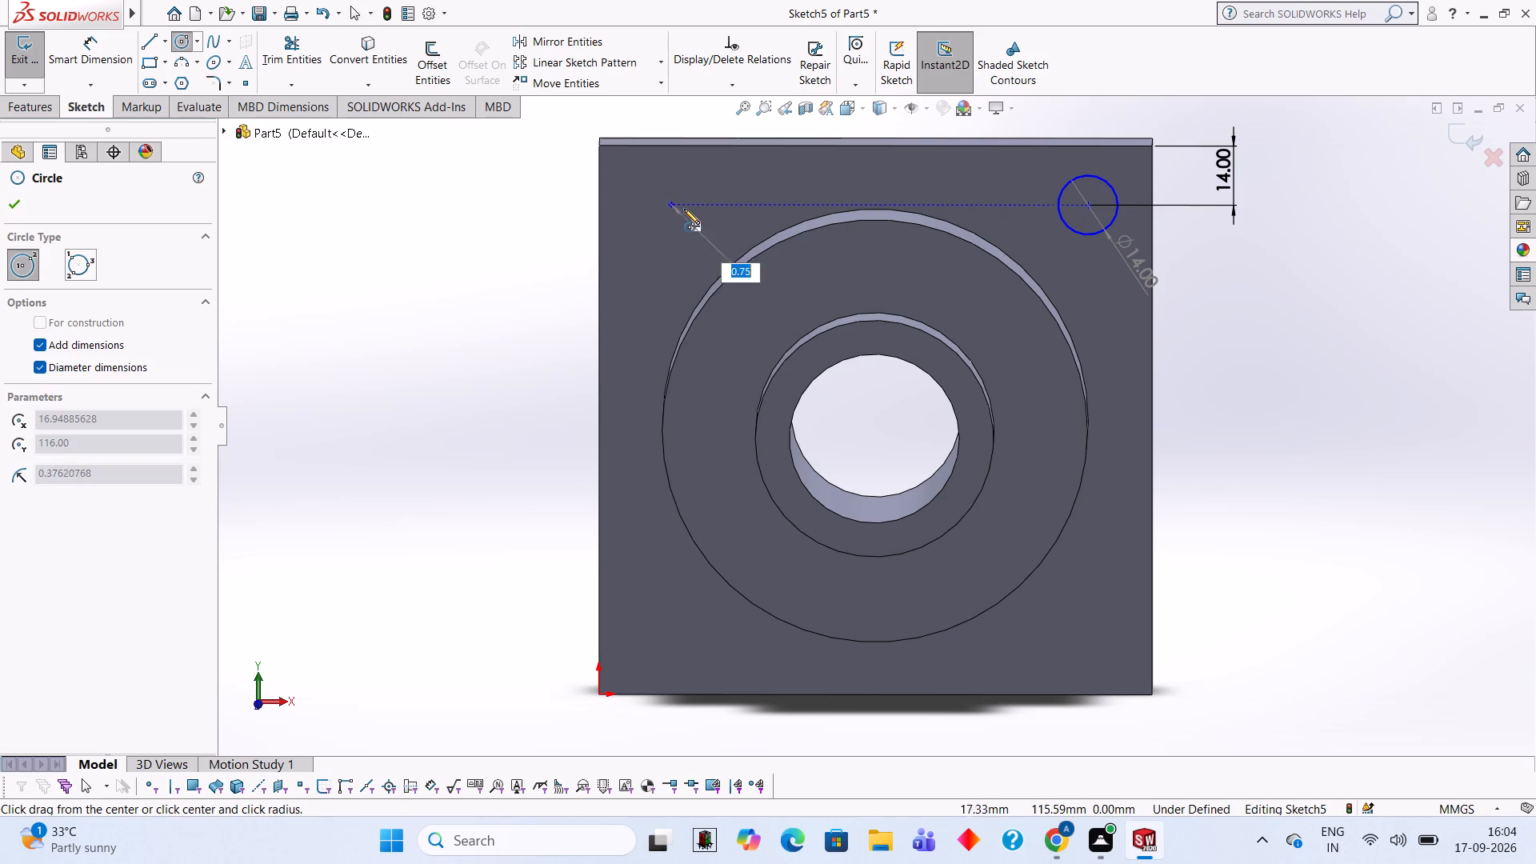
pyautogui.write('14')
pyautogui.press('Return')
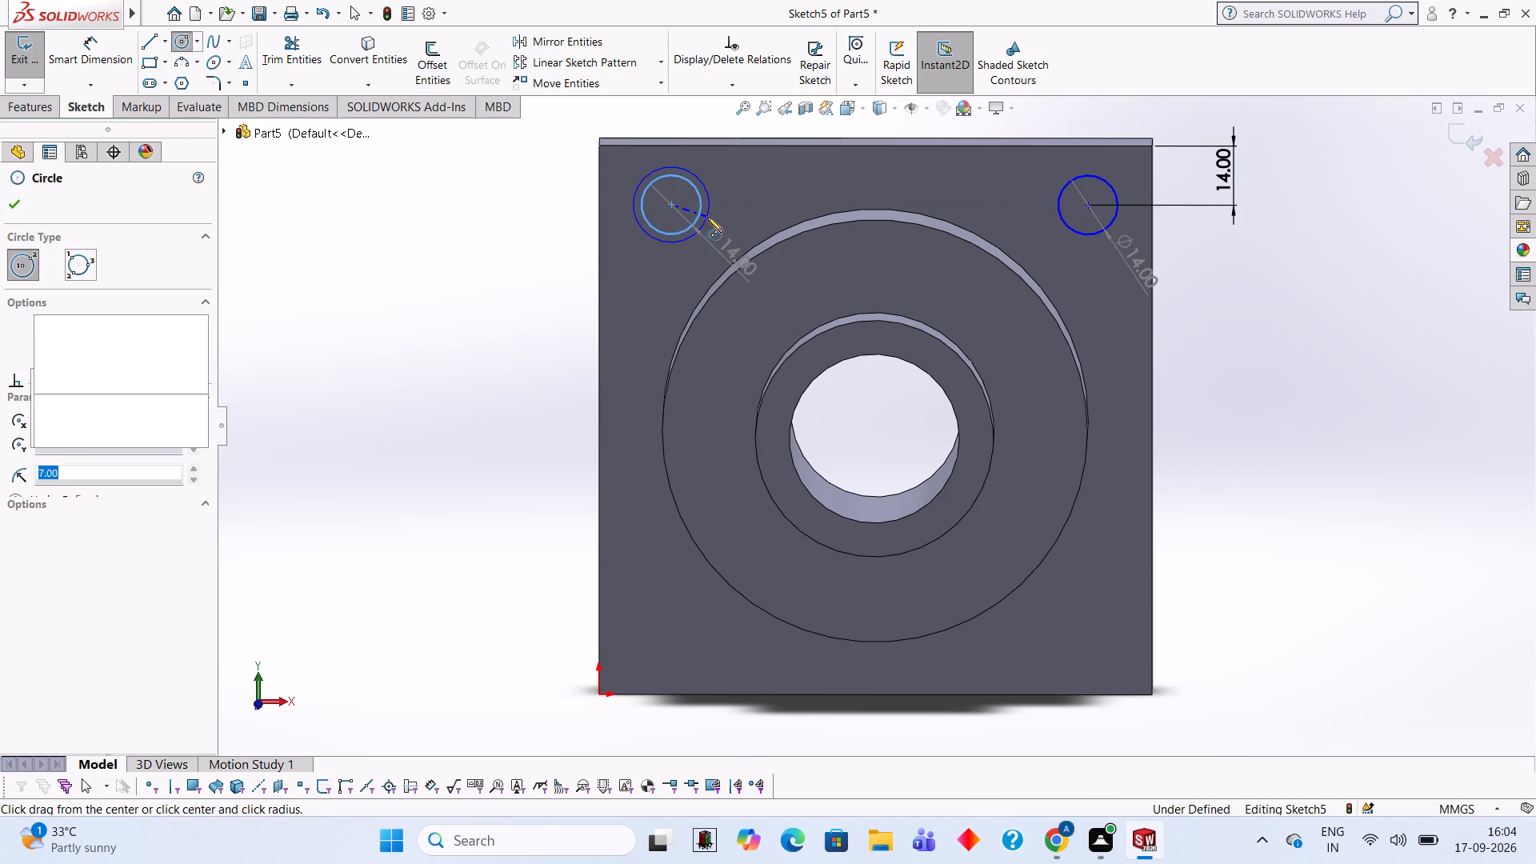
pyautogui.press('Escape')
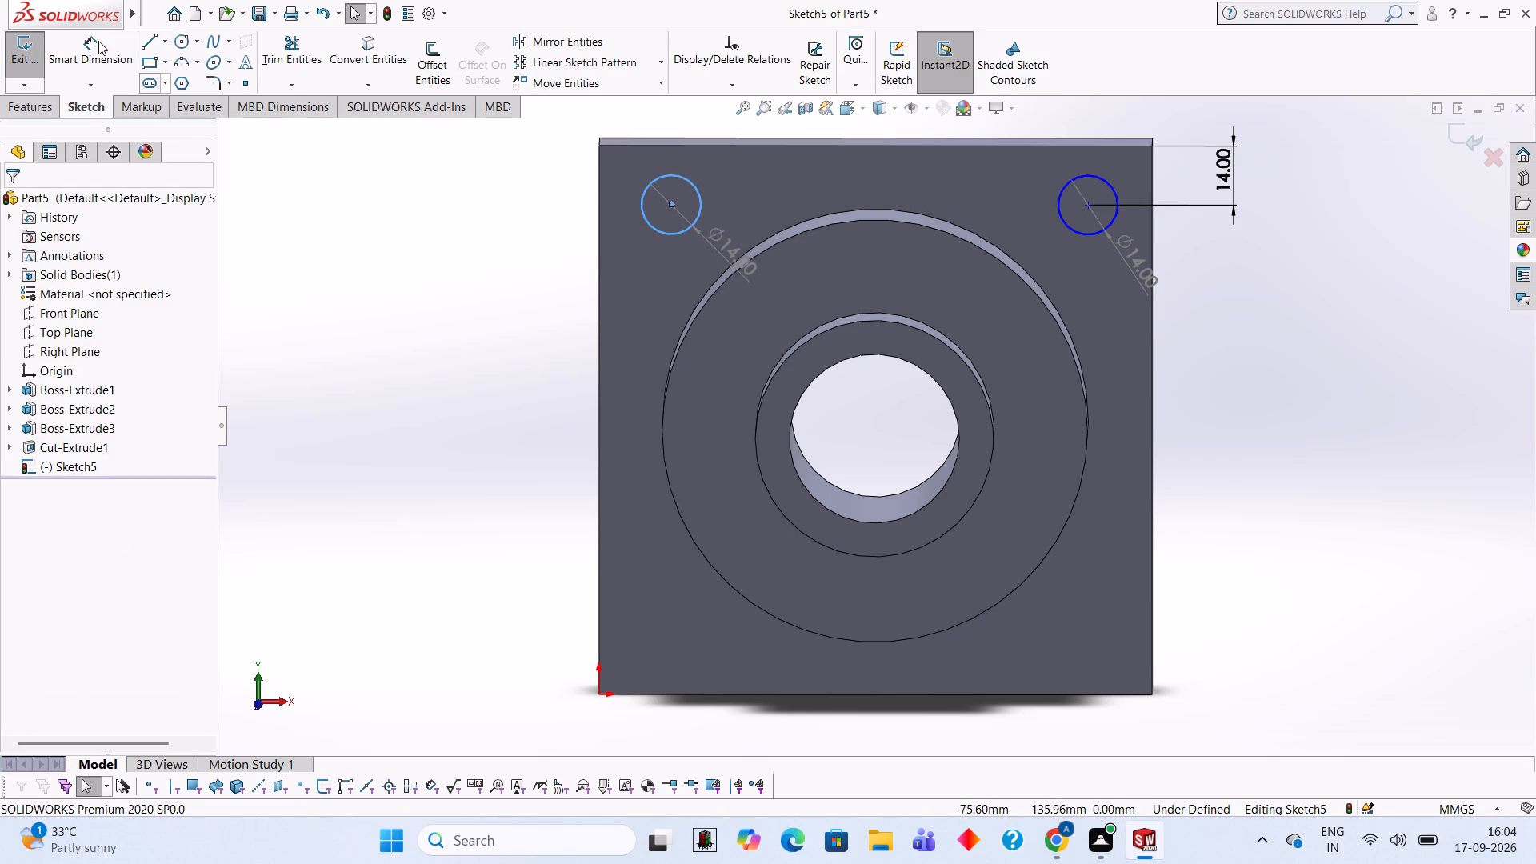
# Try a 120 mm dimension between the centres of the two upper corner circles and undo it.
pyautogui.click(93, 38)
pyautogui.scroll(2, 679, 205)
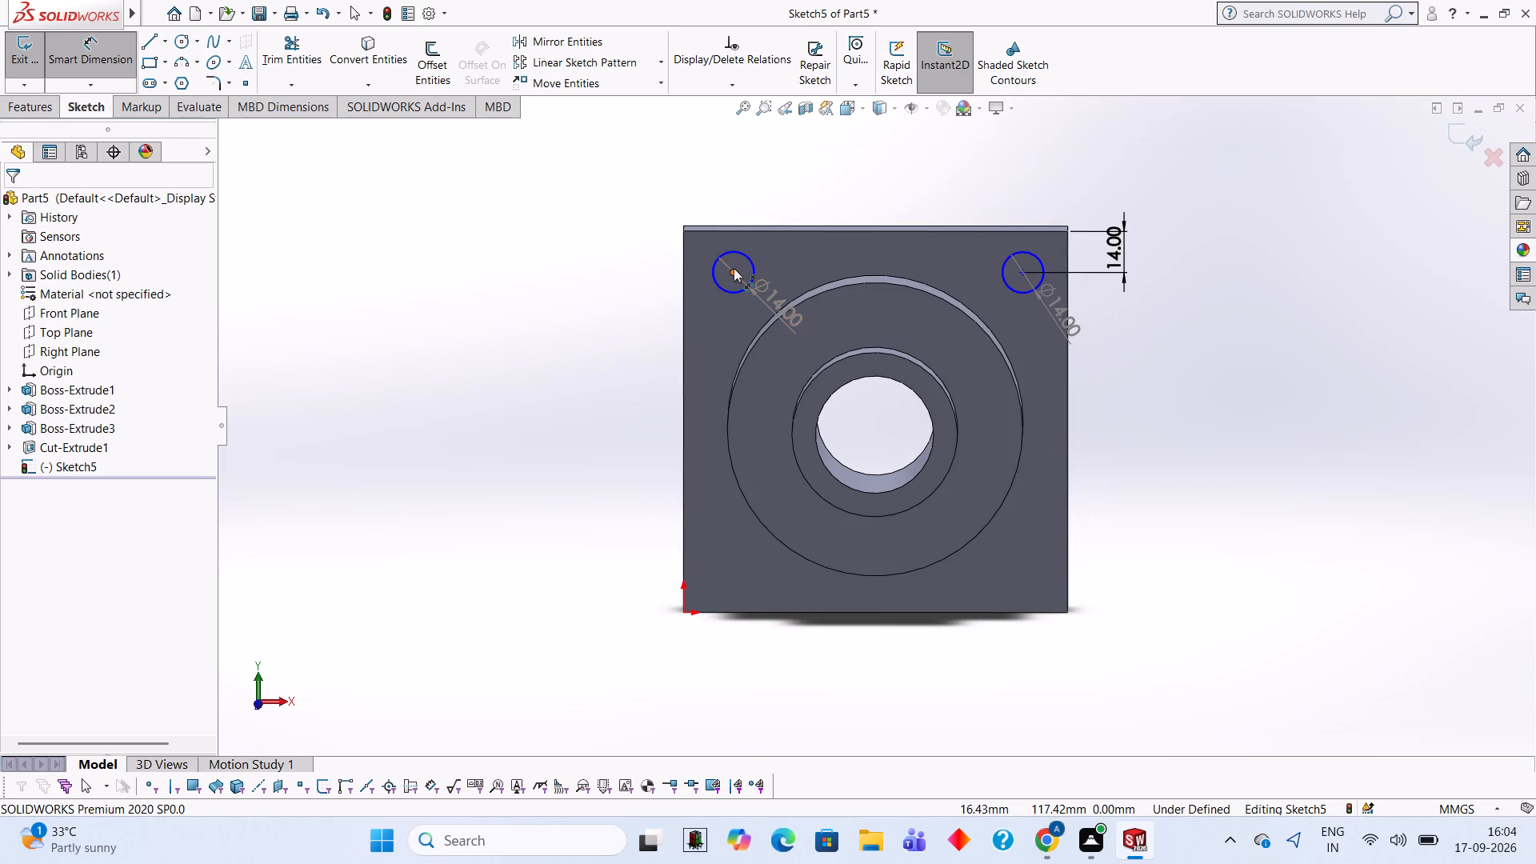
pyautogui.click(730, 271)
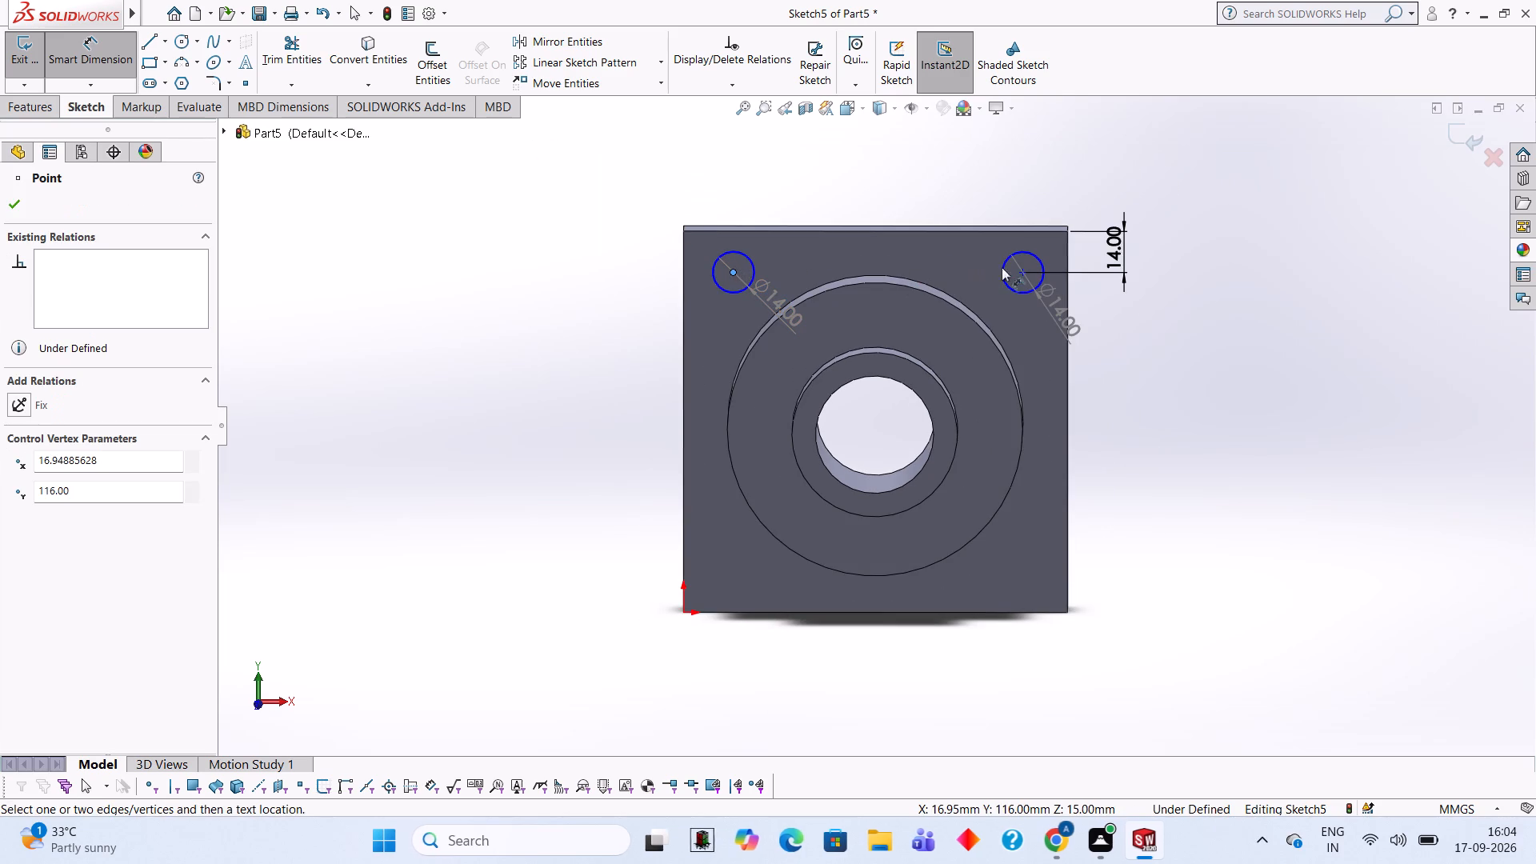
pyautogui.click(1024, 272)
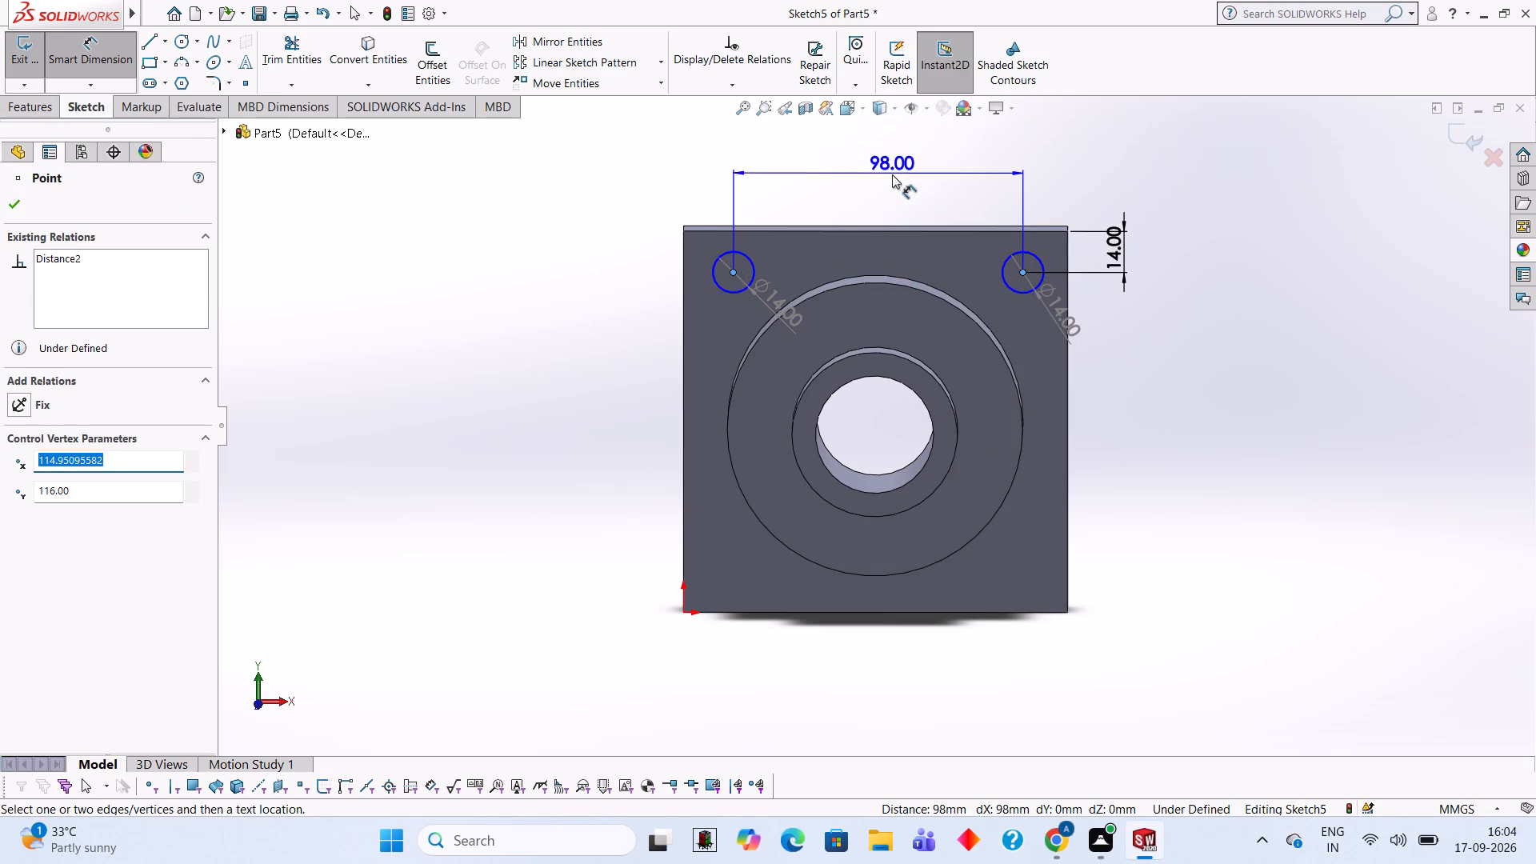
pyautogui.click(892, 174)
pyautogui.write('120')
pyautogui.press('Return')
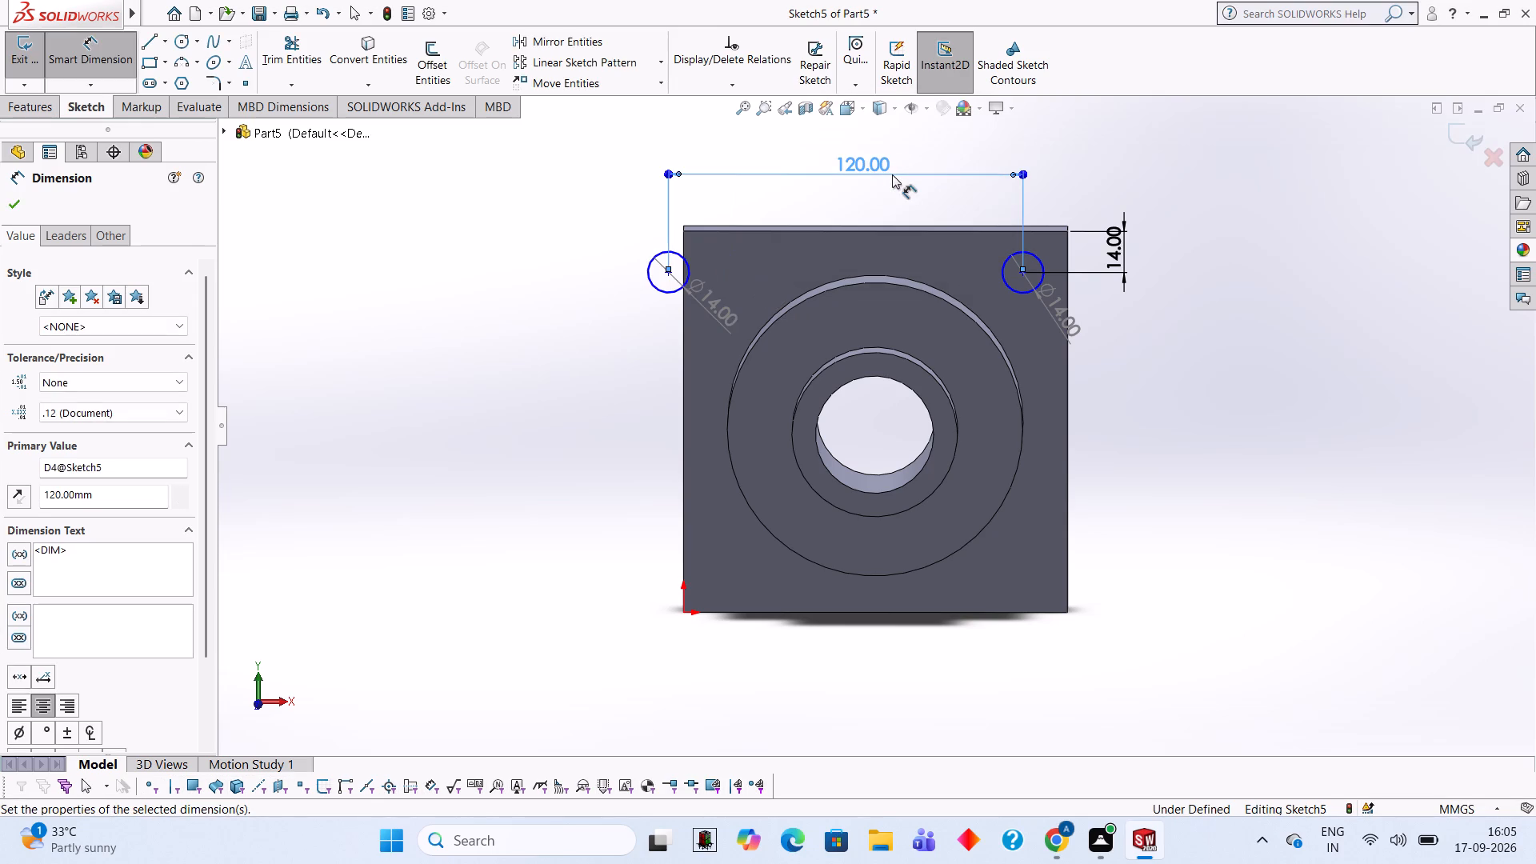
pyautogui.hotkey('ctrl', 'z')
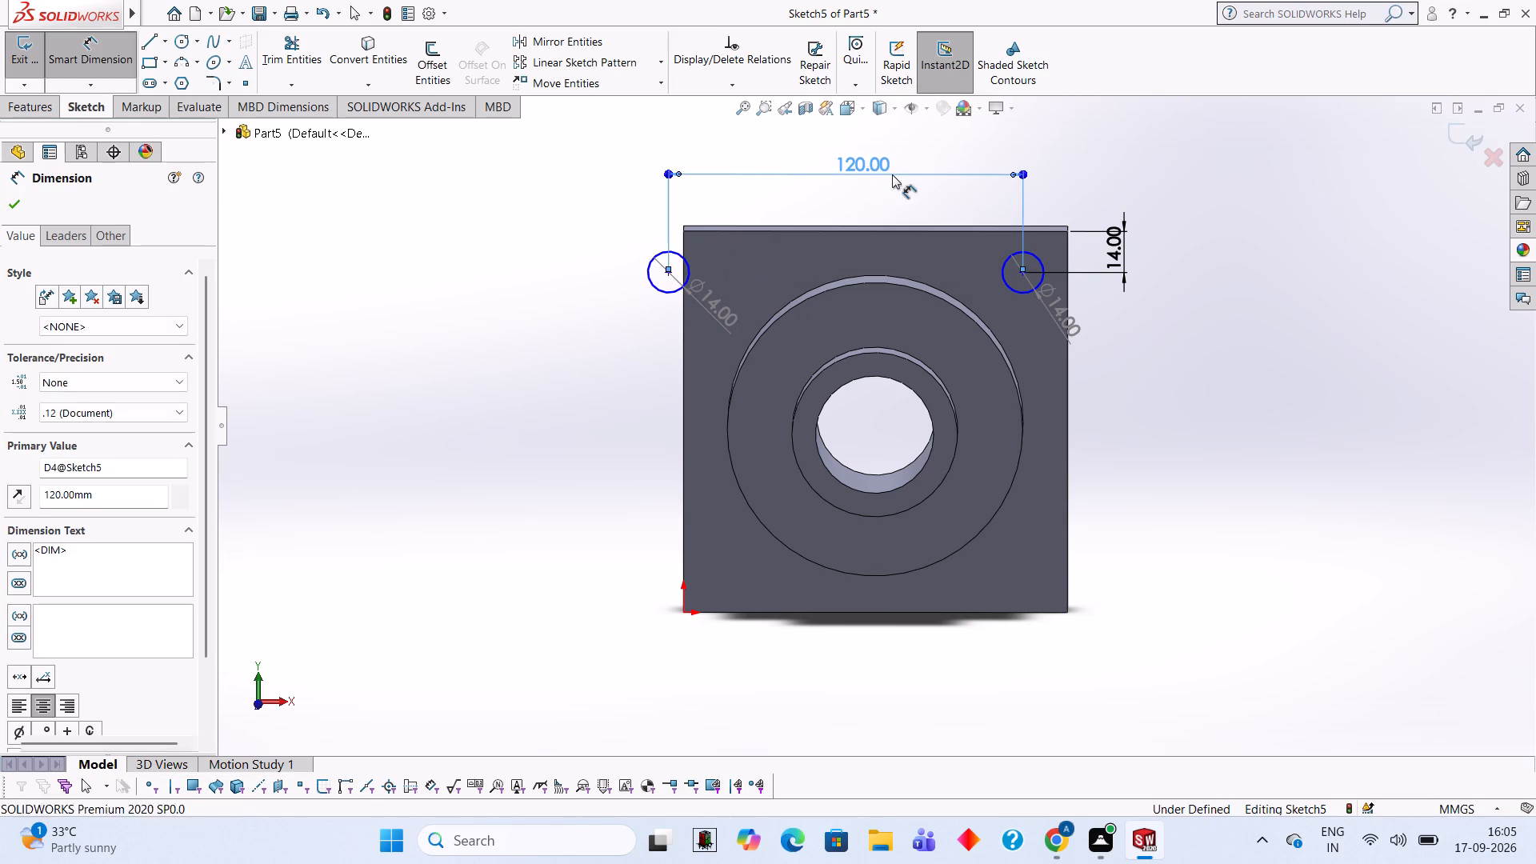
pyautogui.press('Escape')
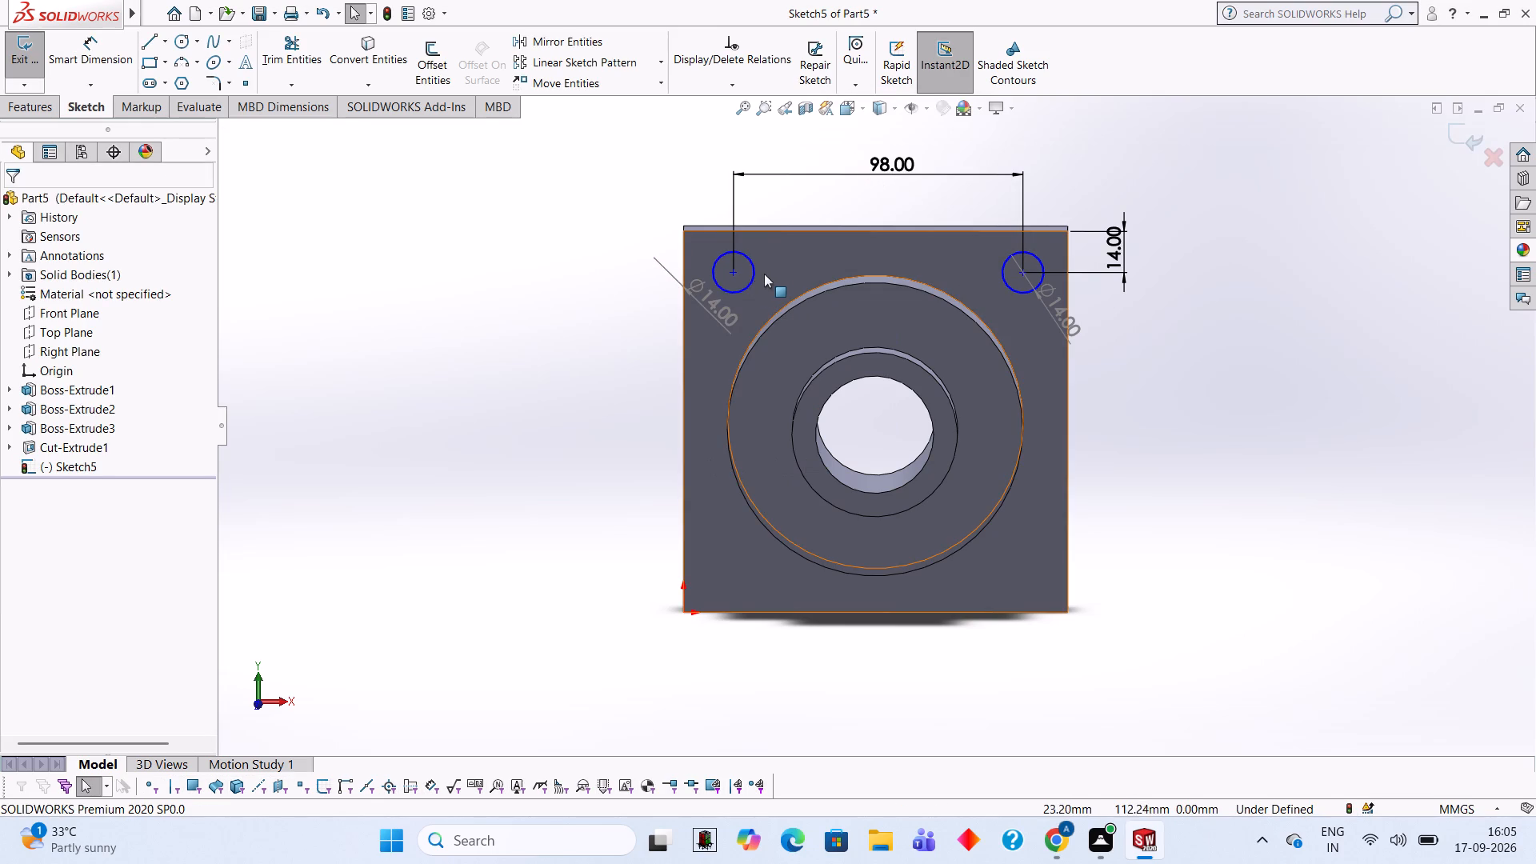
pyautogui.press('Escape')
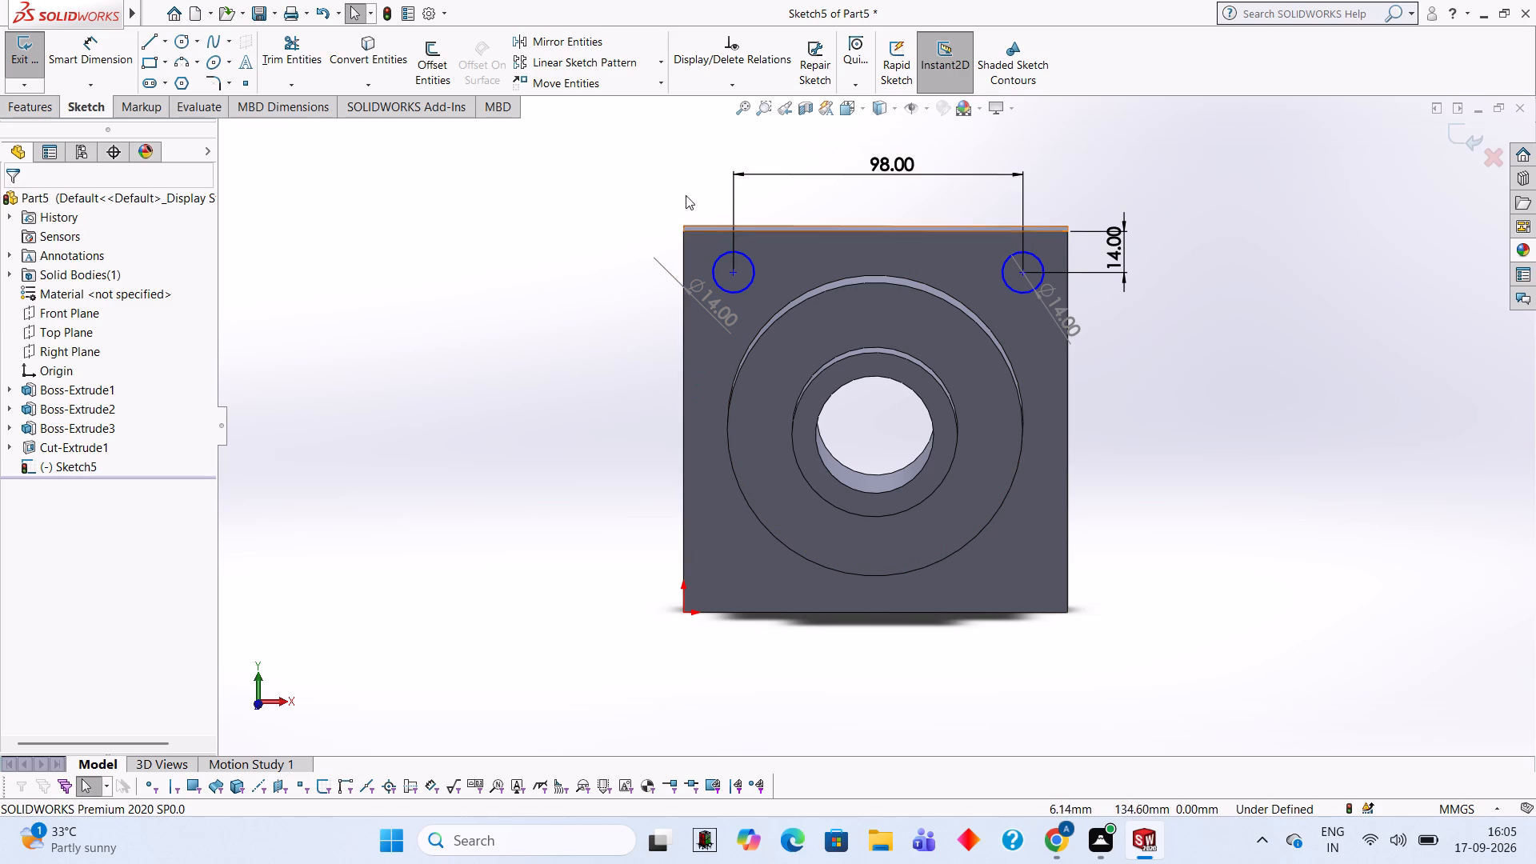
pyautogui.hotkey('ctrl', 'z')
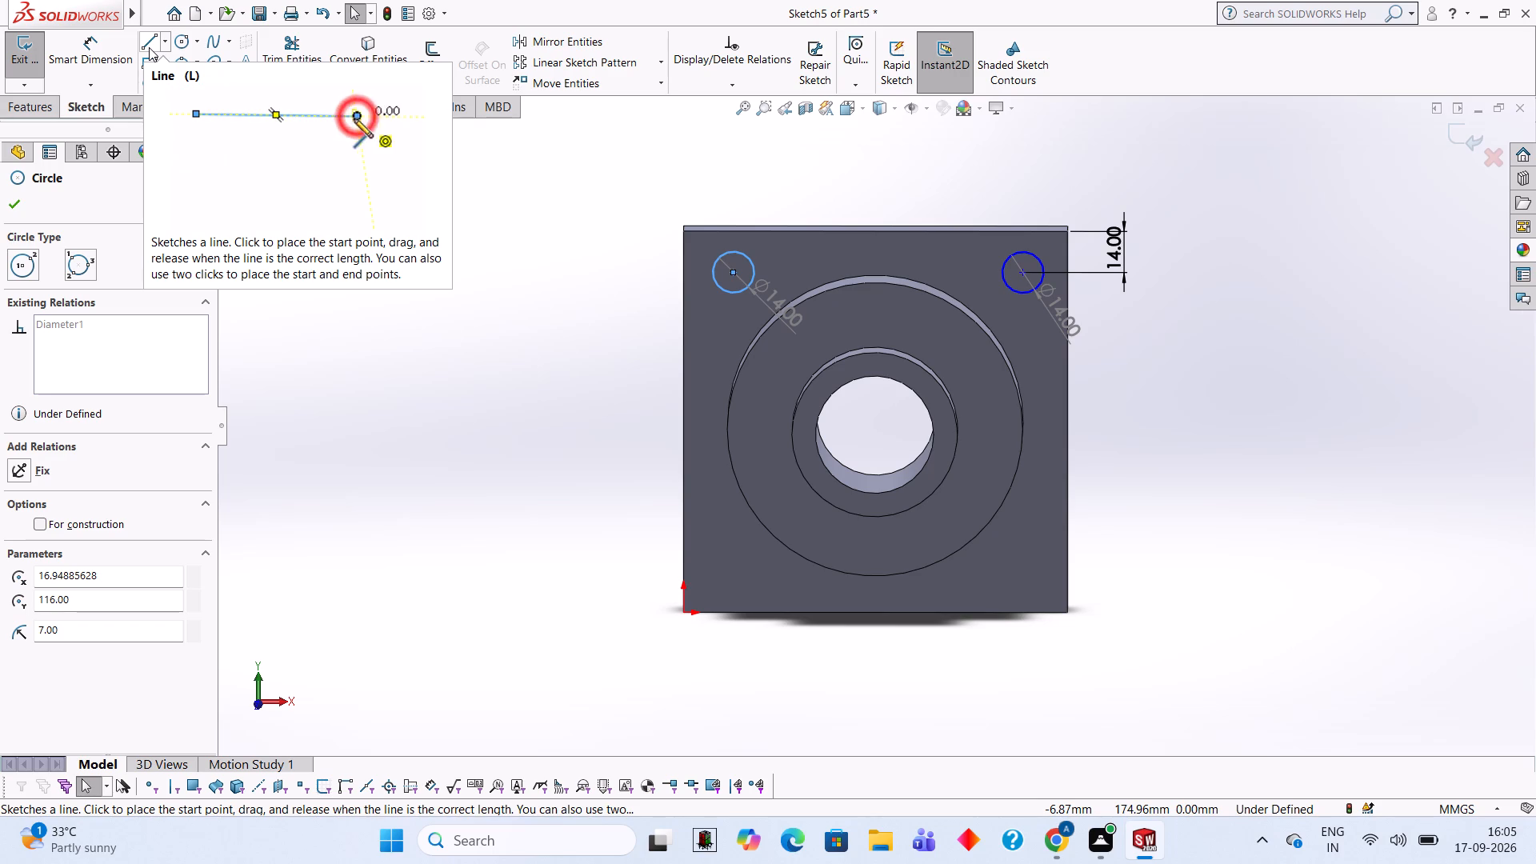
# Dimension the upper-left circle's centre 14 mm from the plate's top edge.
pyautogui.click(85, 46)
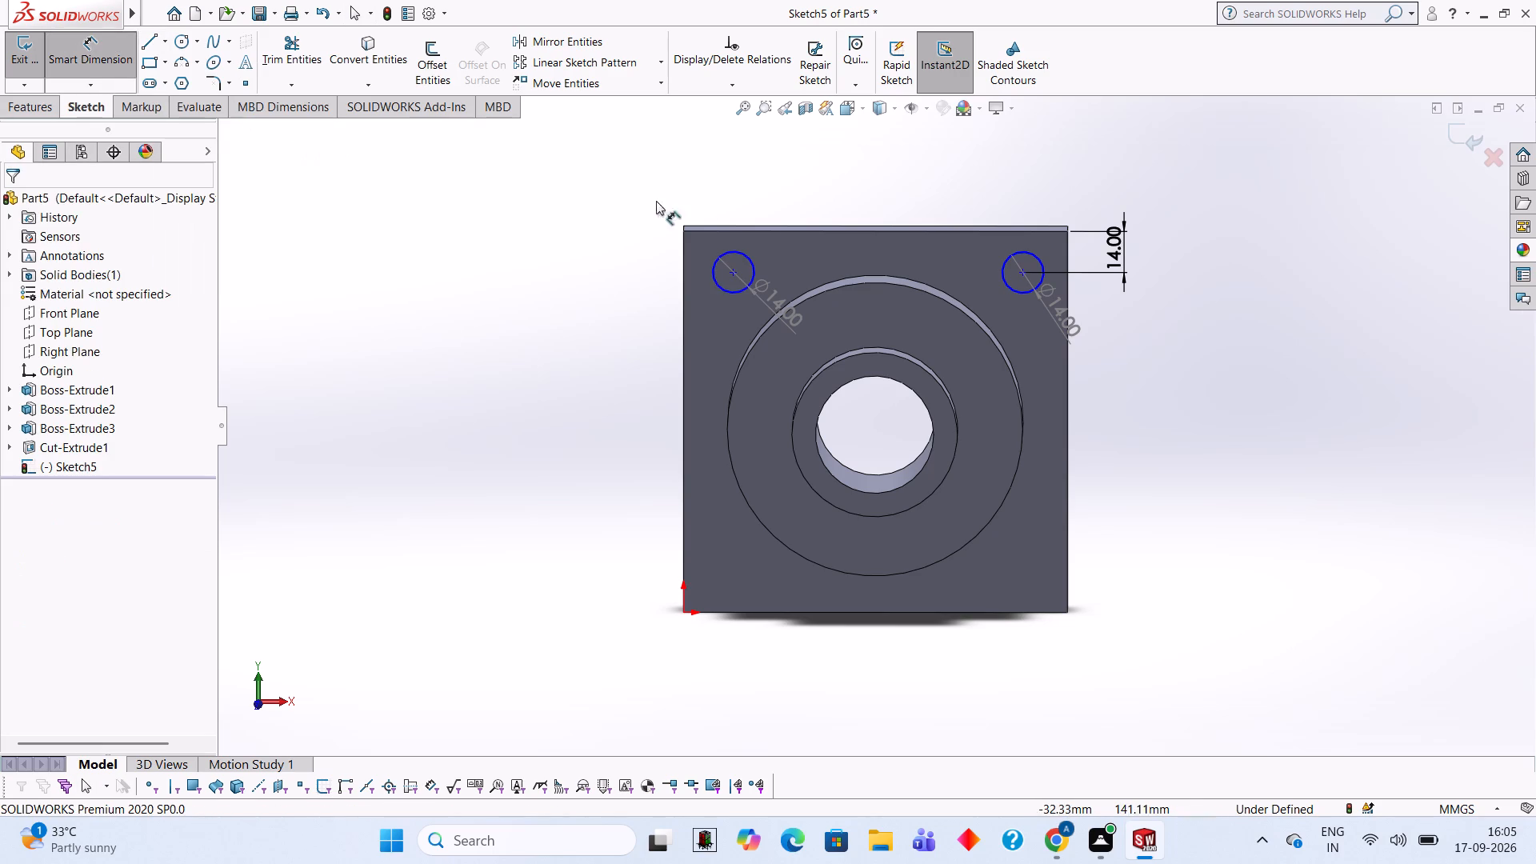
pyautogui.click(735, 270)
pyautogui.click(734, 231)
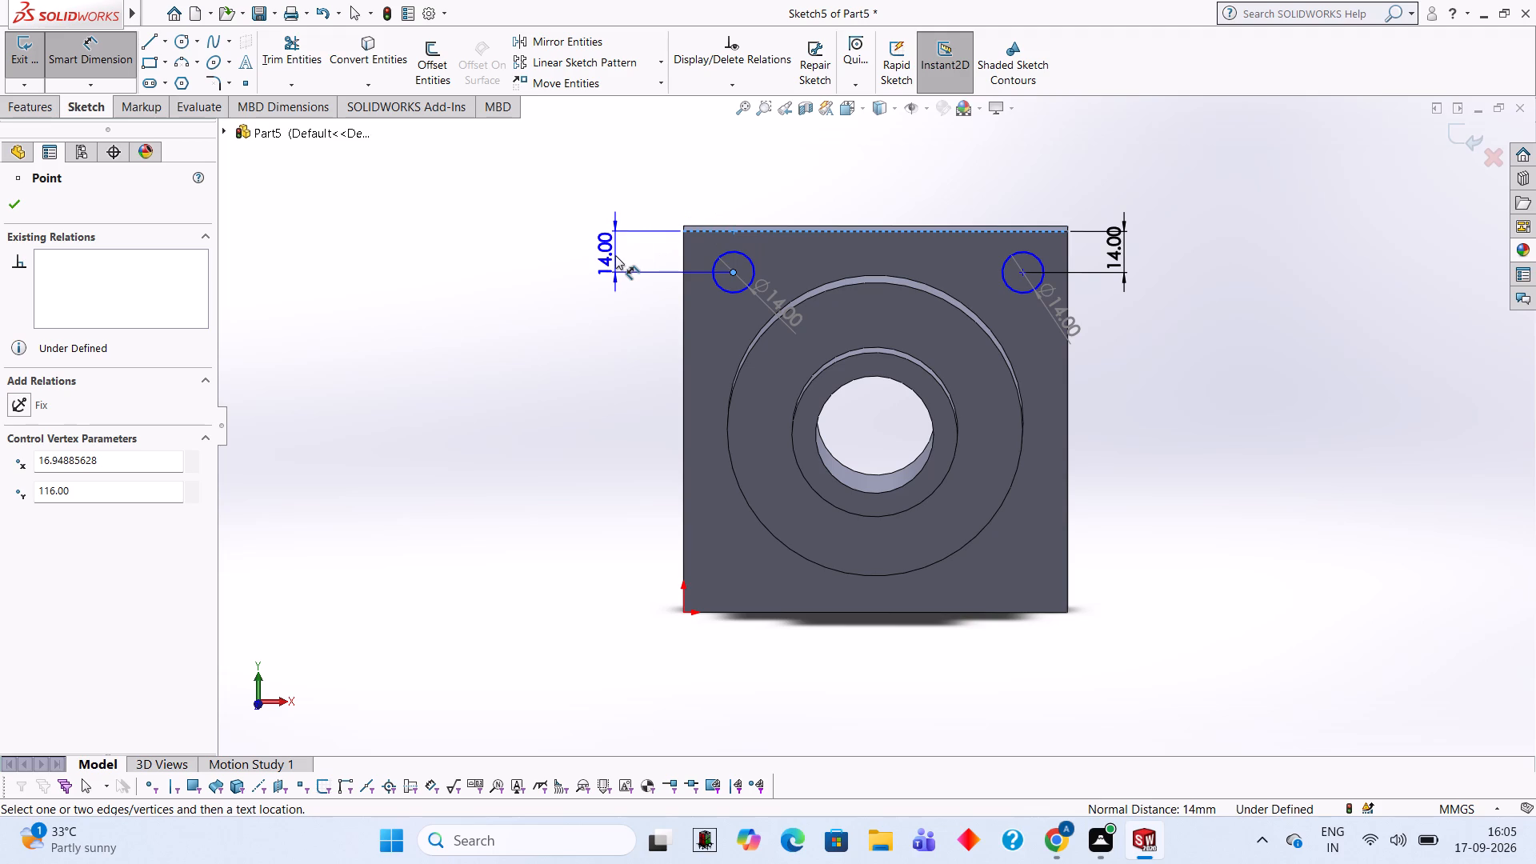
pyautogui.click(615, 255)
pyautogui.press('Escape')
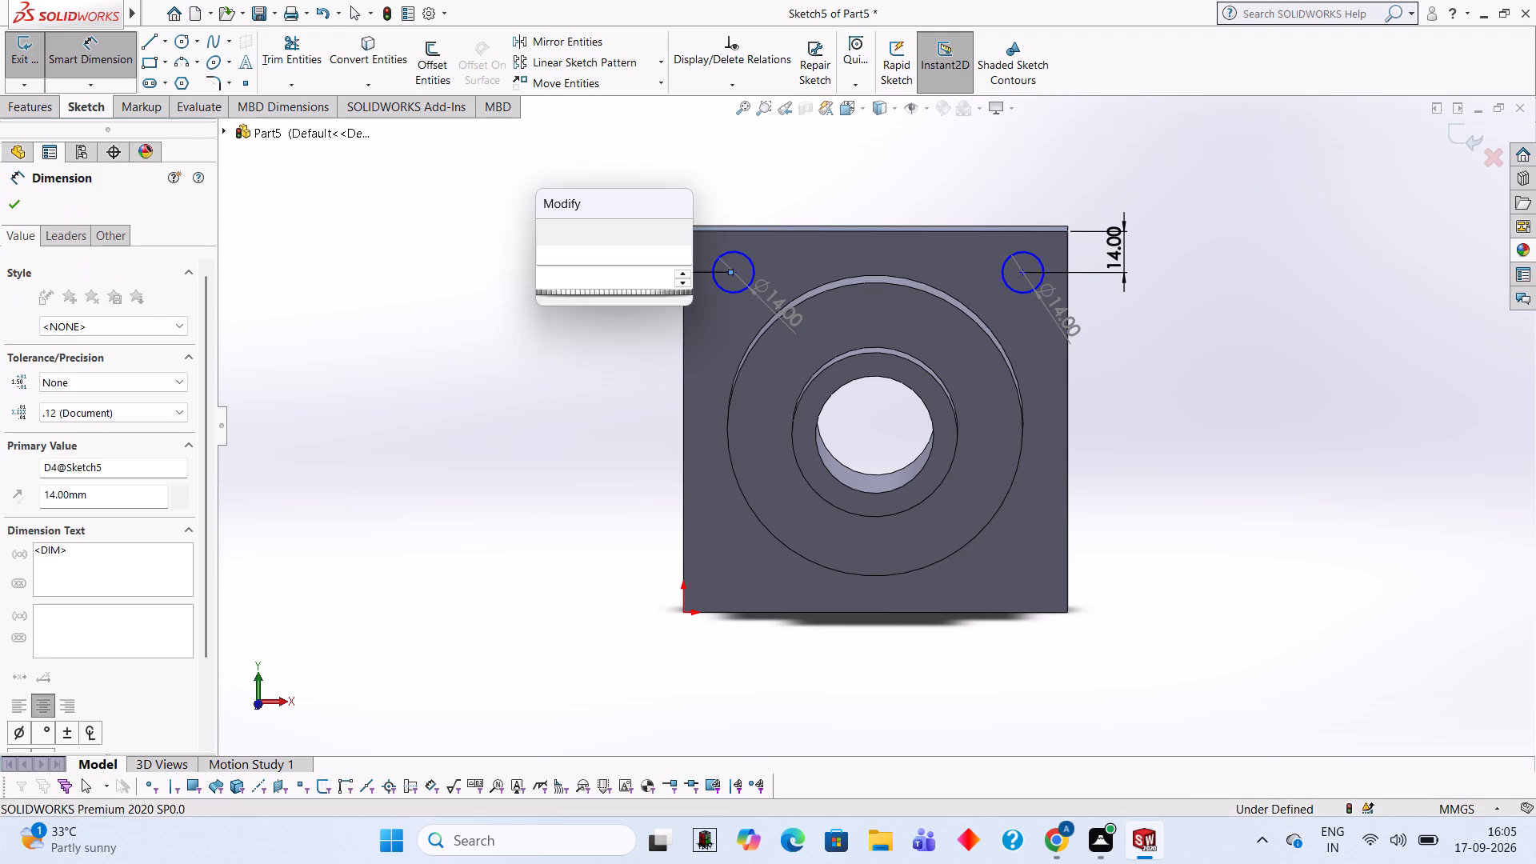
pyautogui.press('Escape')
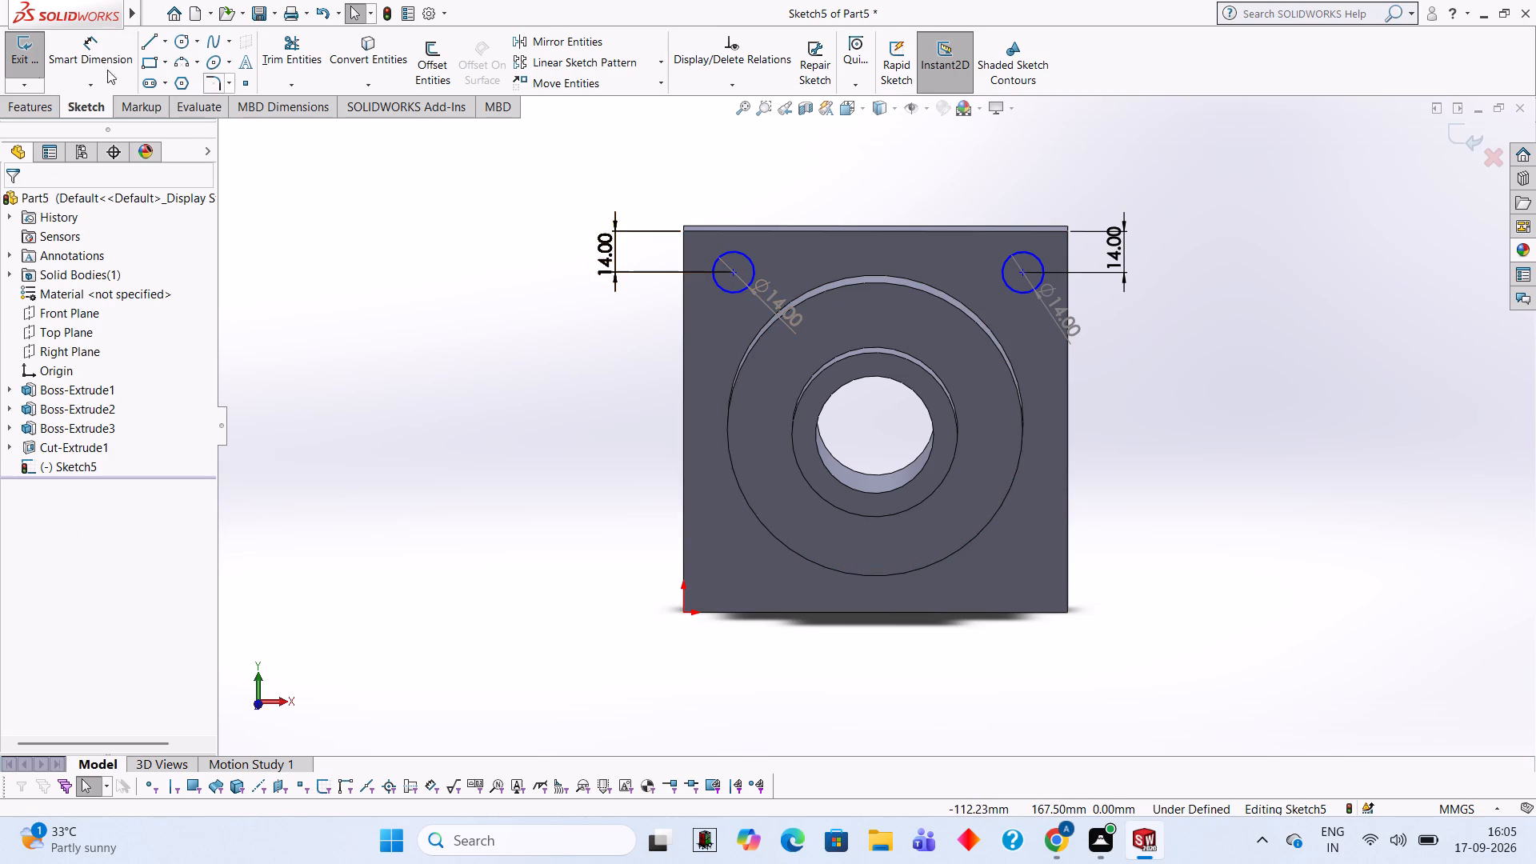
# Dimension the upper-left circle's centre 14 mm from the plate's left edge.
pyautogui.click(98, 46)
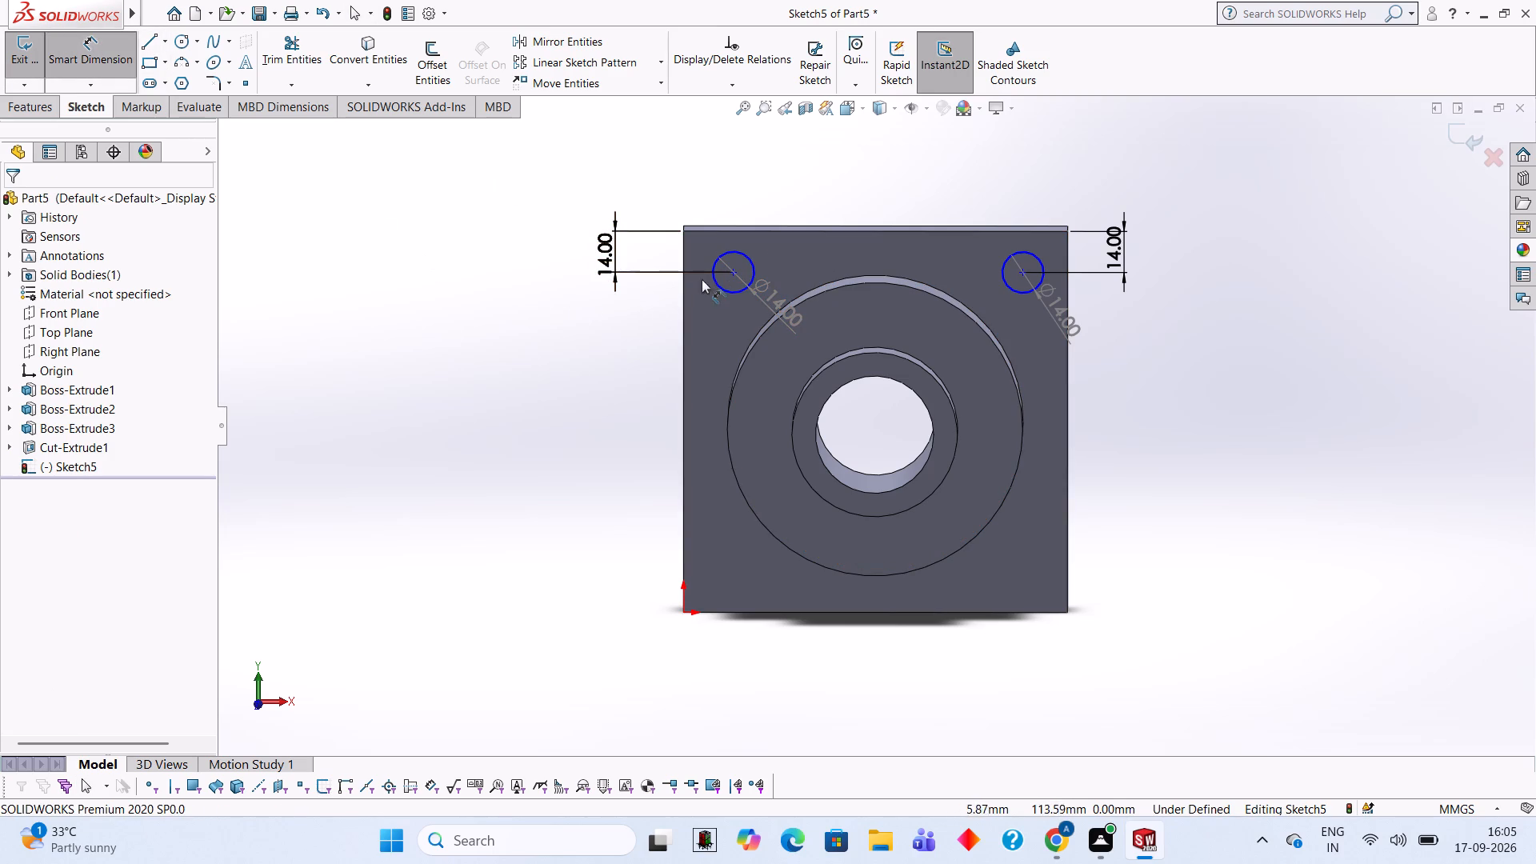
pyautogui.click(733, 271)
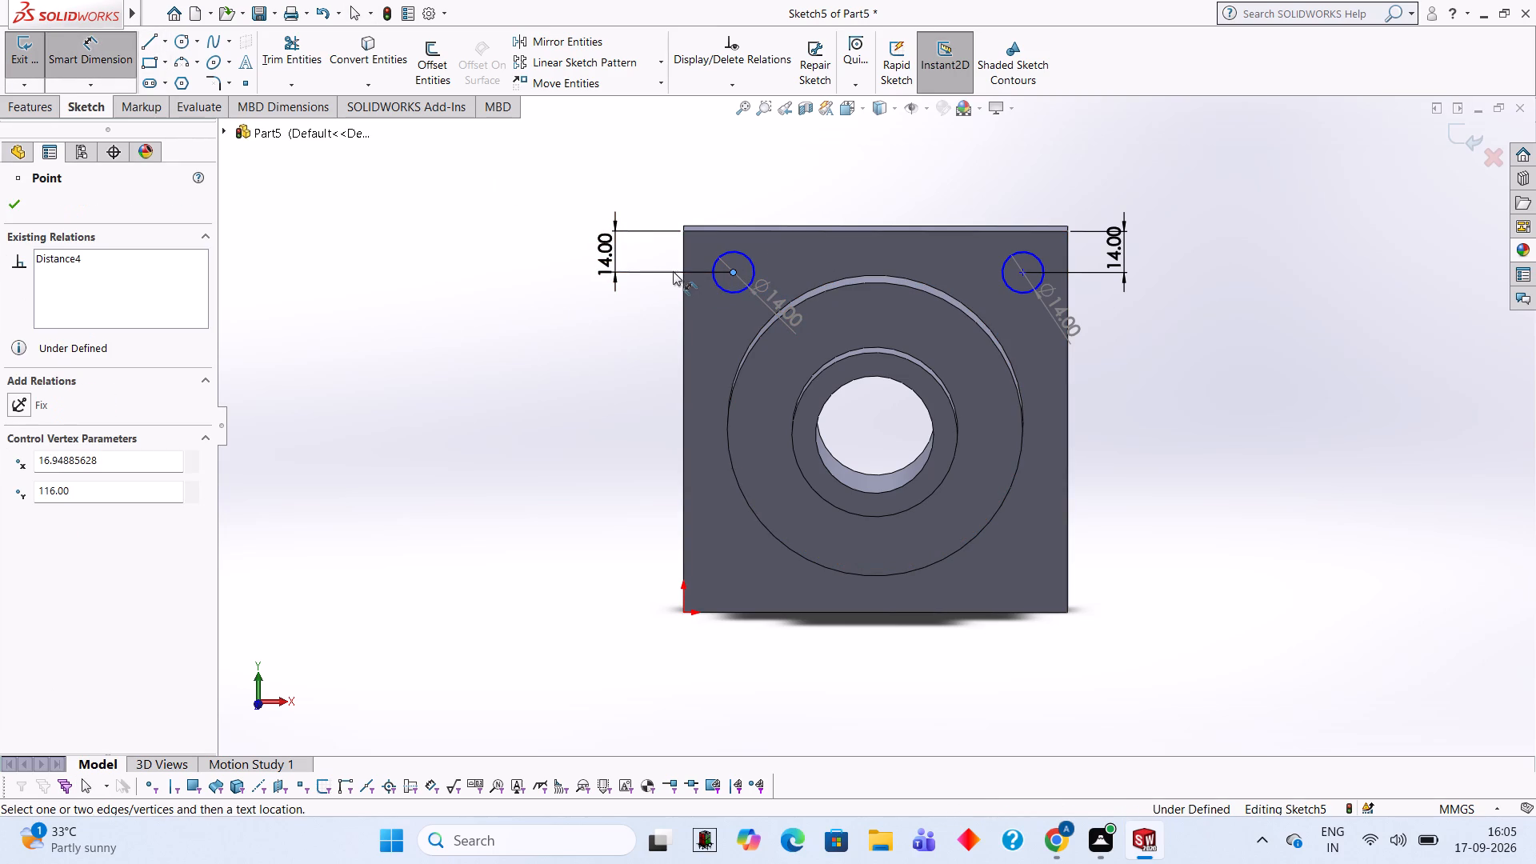
pyautogui.click(682, 274)
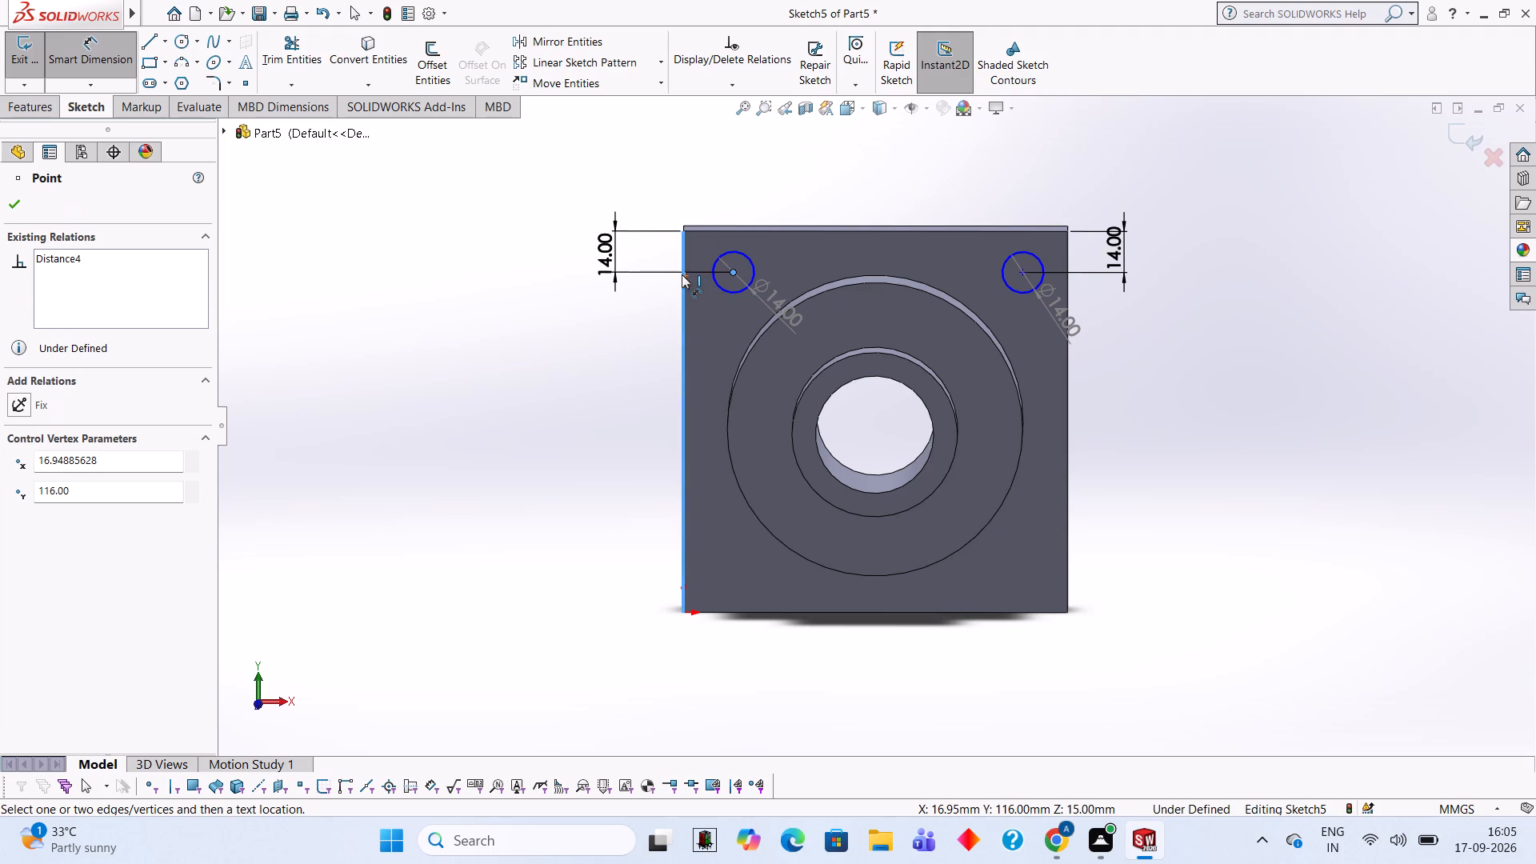
pyautogui.click(706, 150)
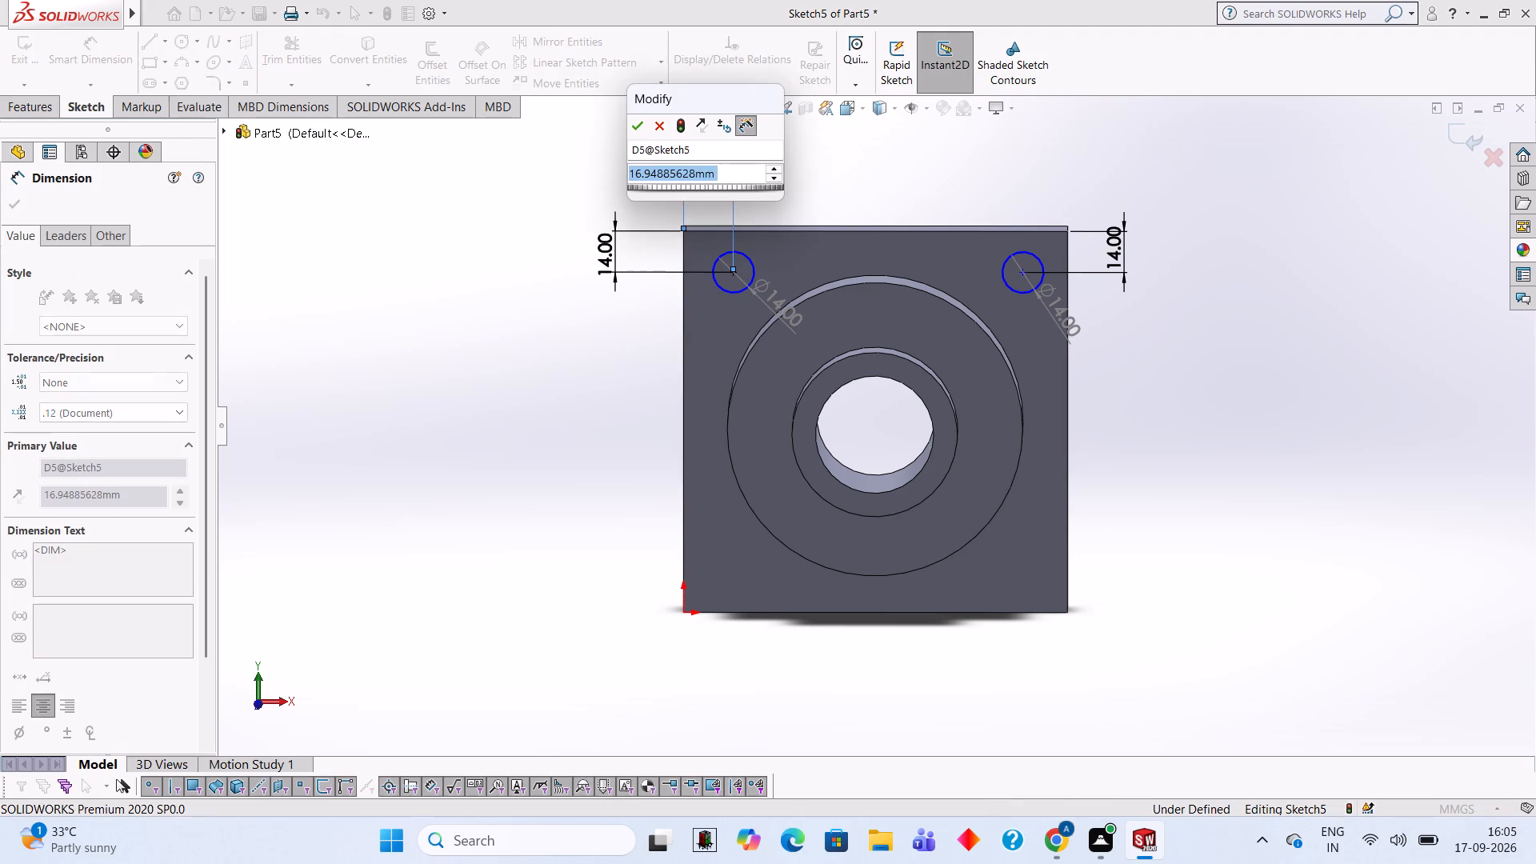
pyautogui.write('14')
pyautogui.press('Return')
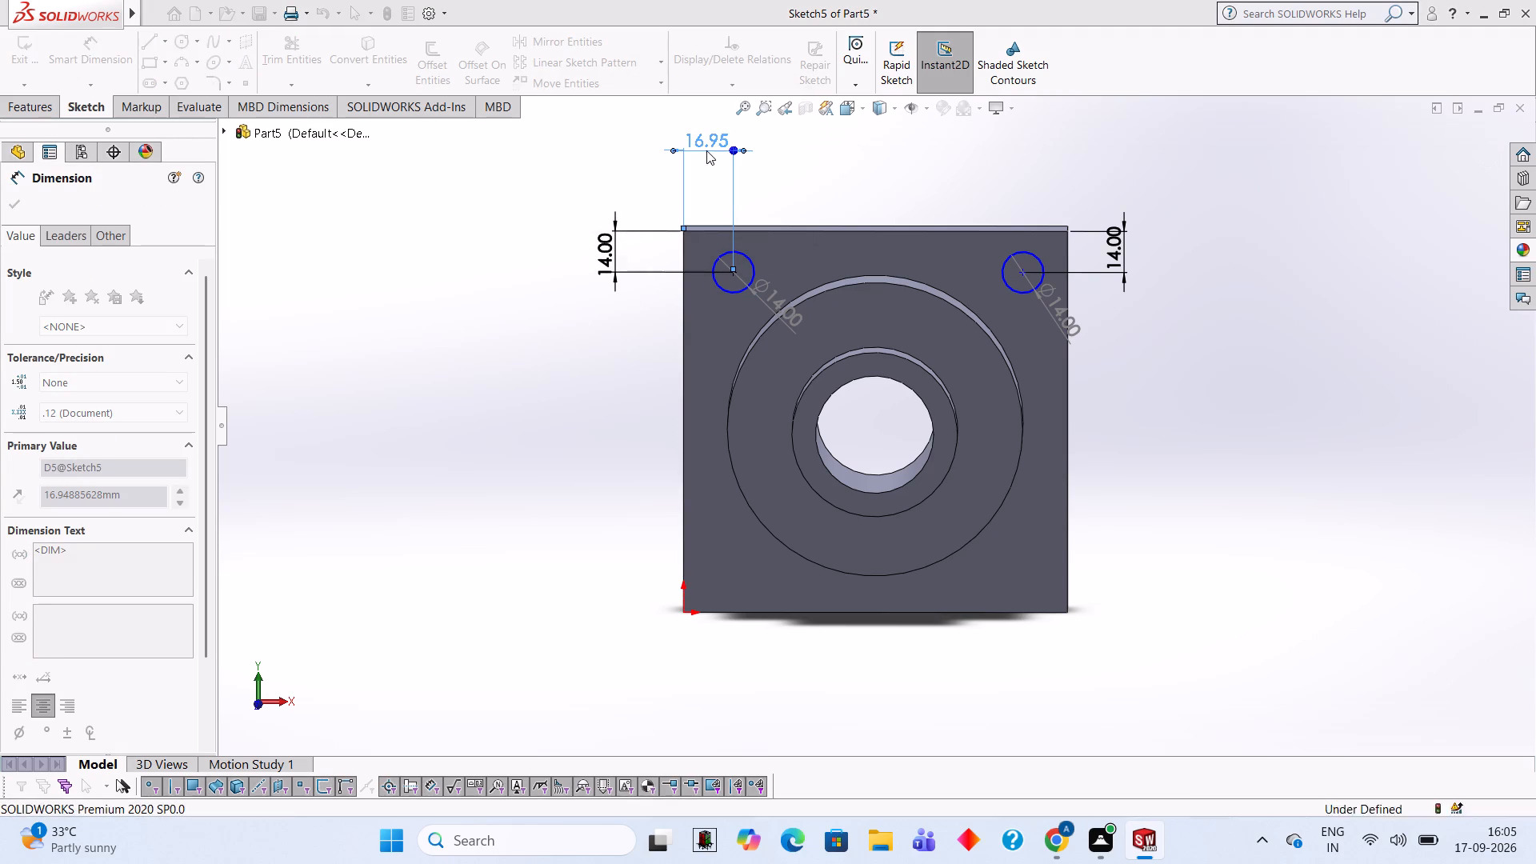
pyautogui.press('Escape')
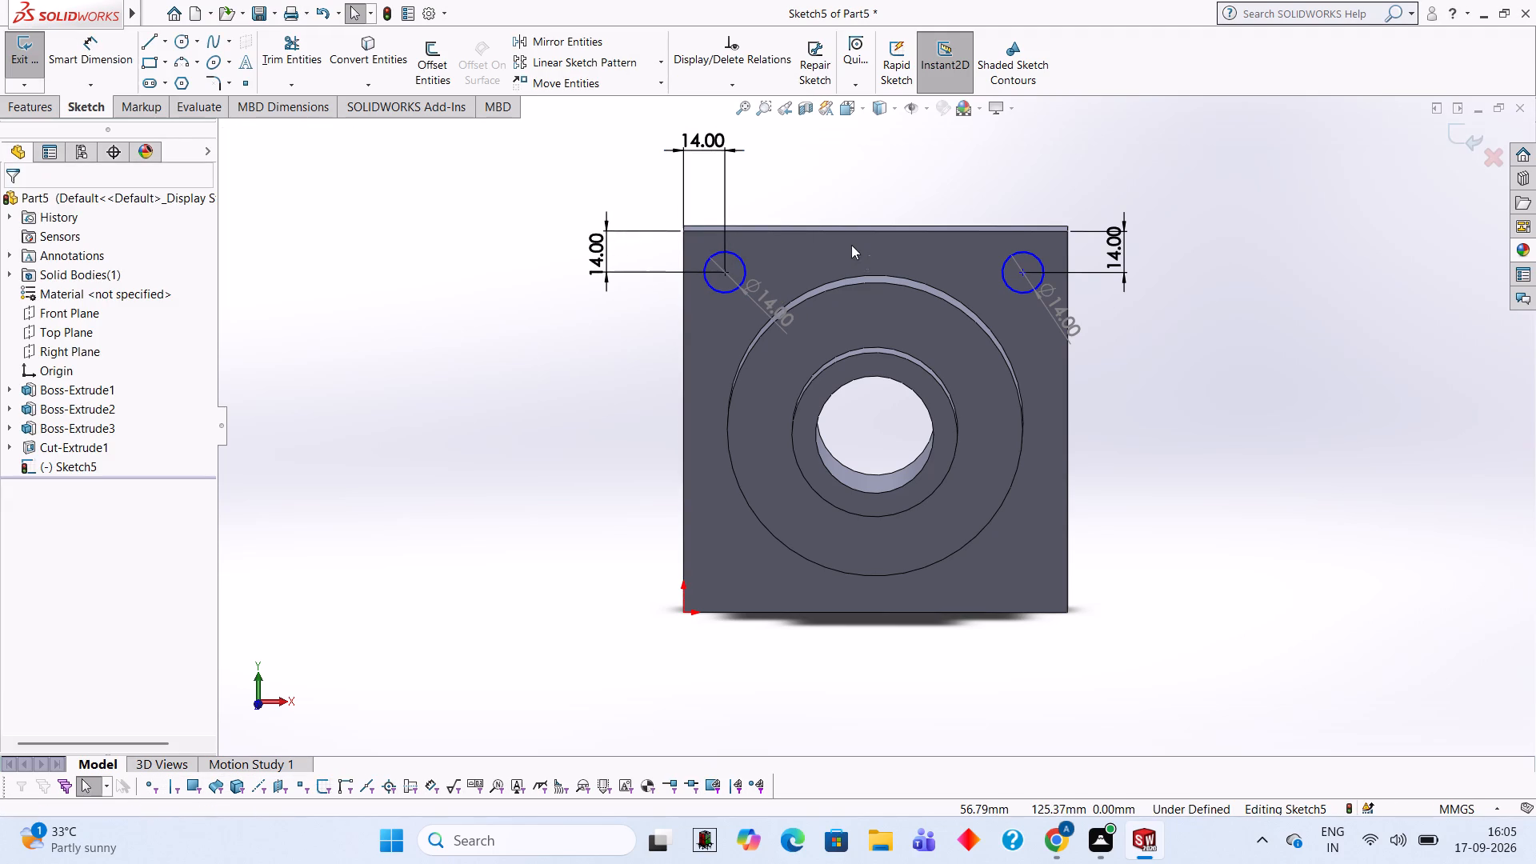
# Dimension the upper-right circle's centre 14 mm from the plate's right edge.
pyautogui.click(123, 41)
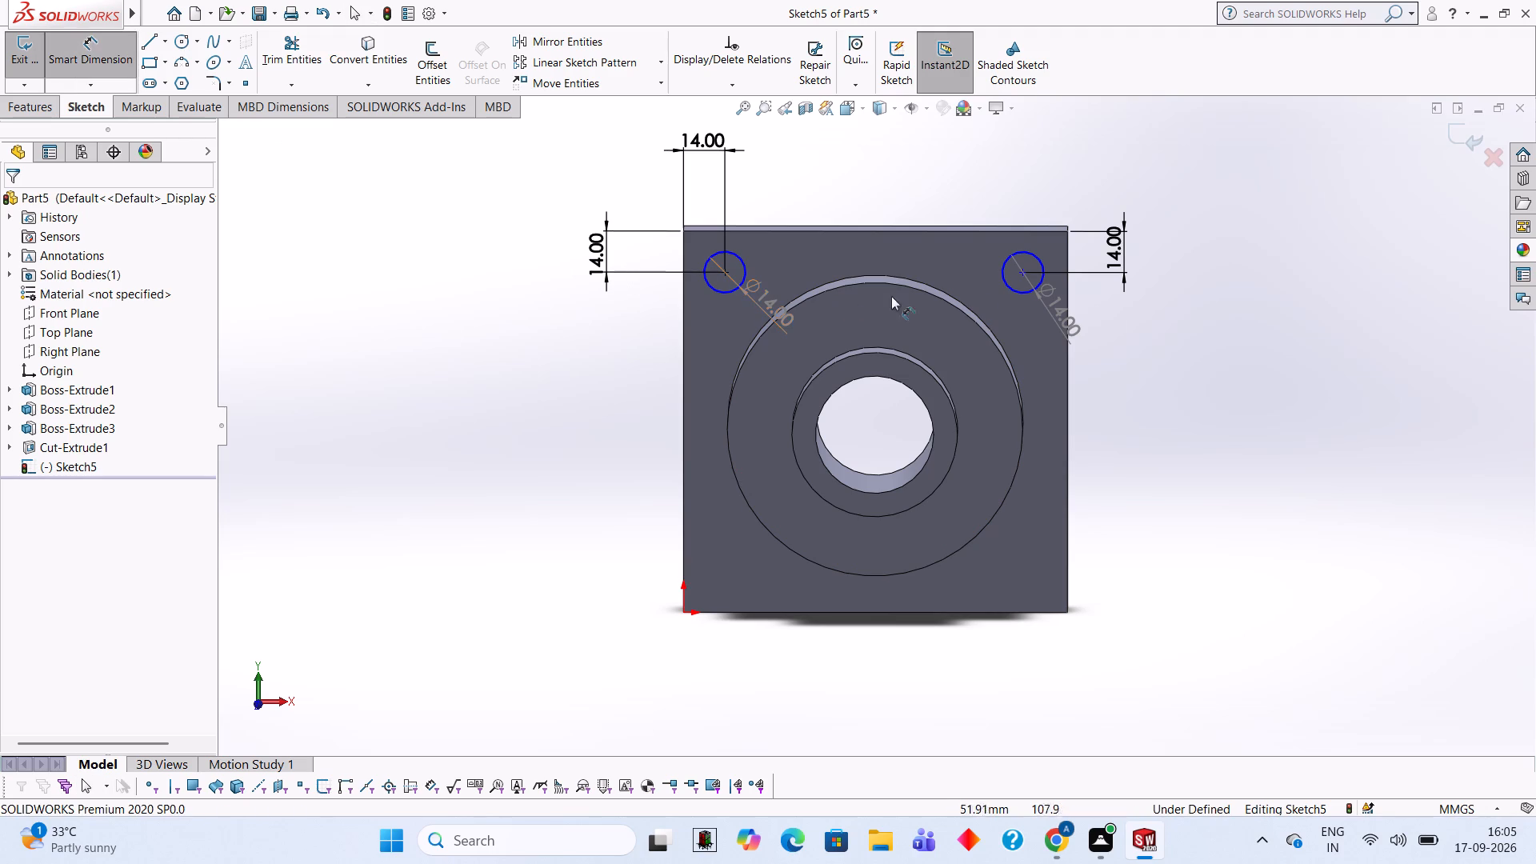
pyautogui.click(1022, 270)
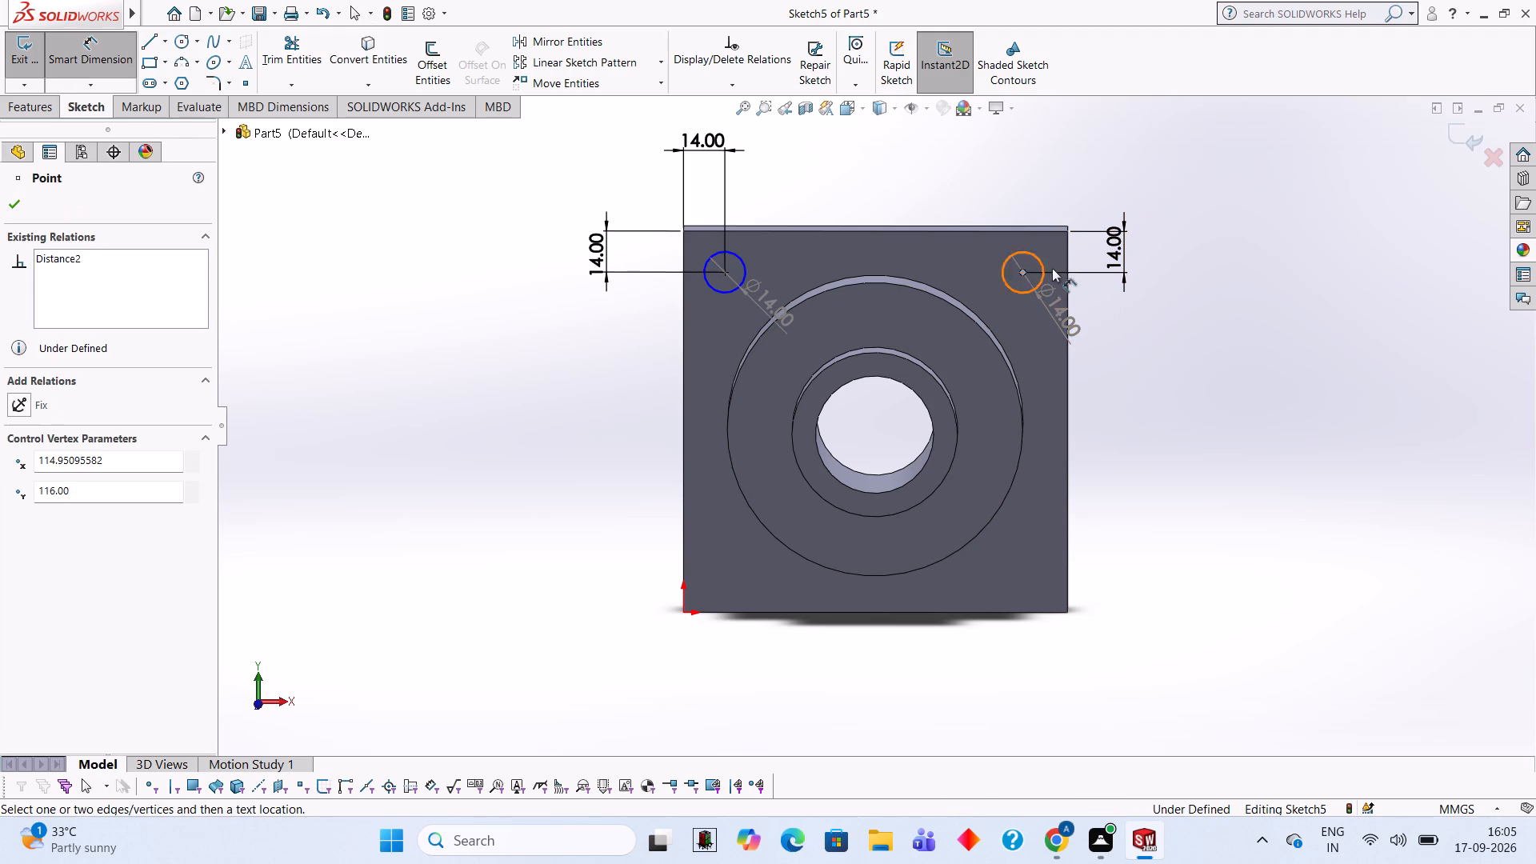
pyautogui.click(1067, 268)
pyautogui.click(1026, 141)
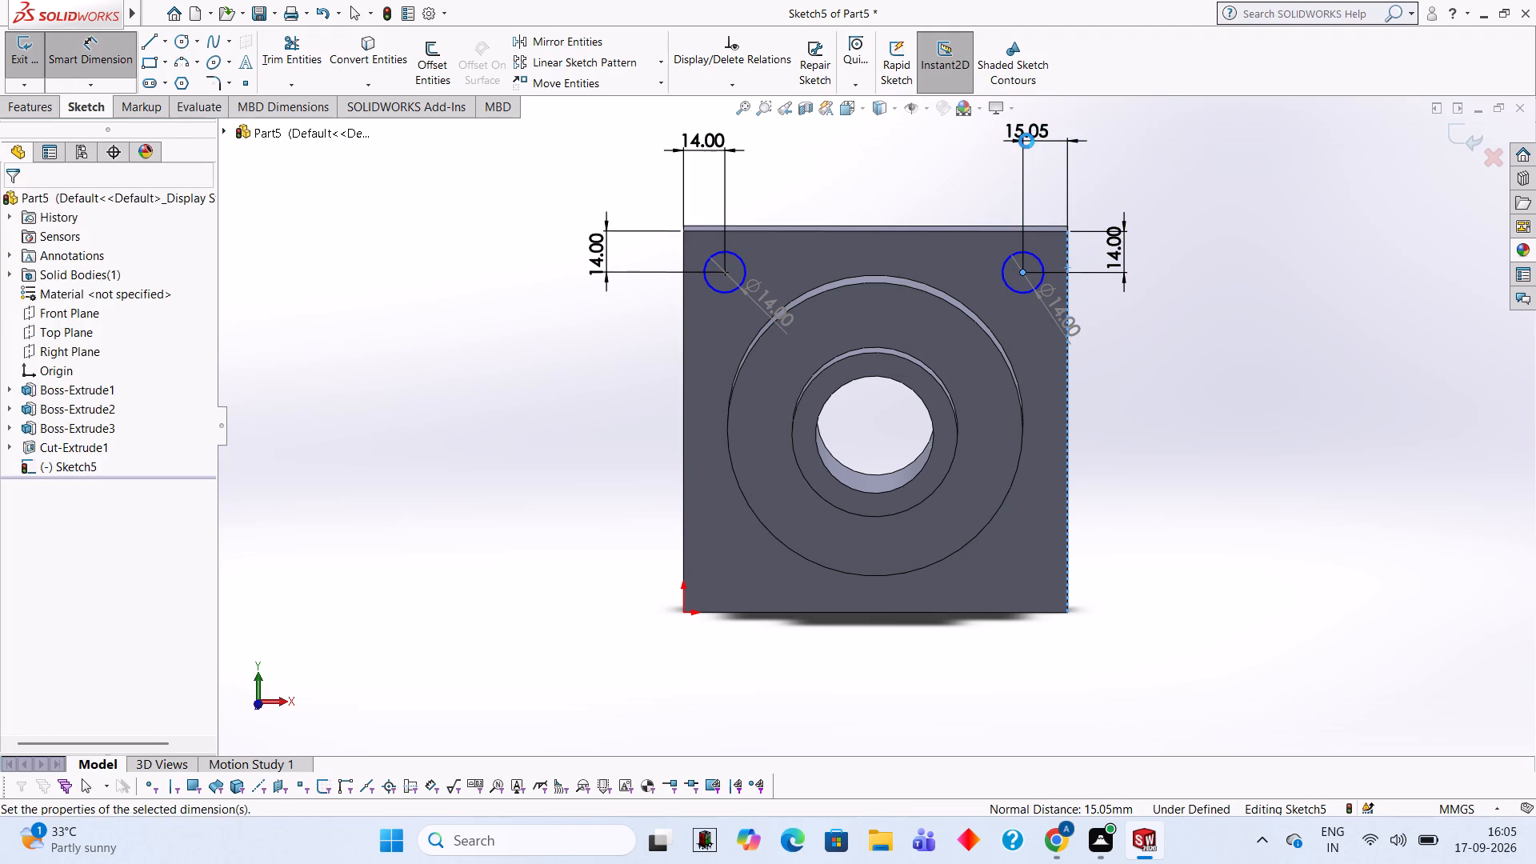
pyautogui.press('1')
pyautogui.press('4')
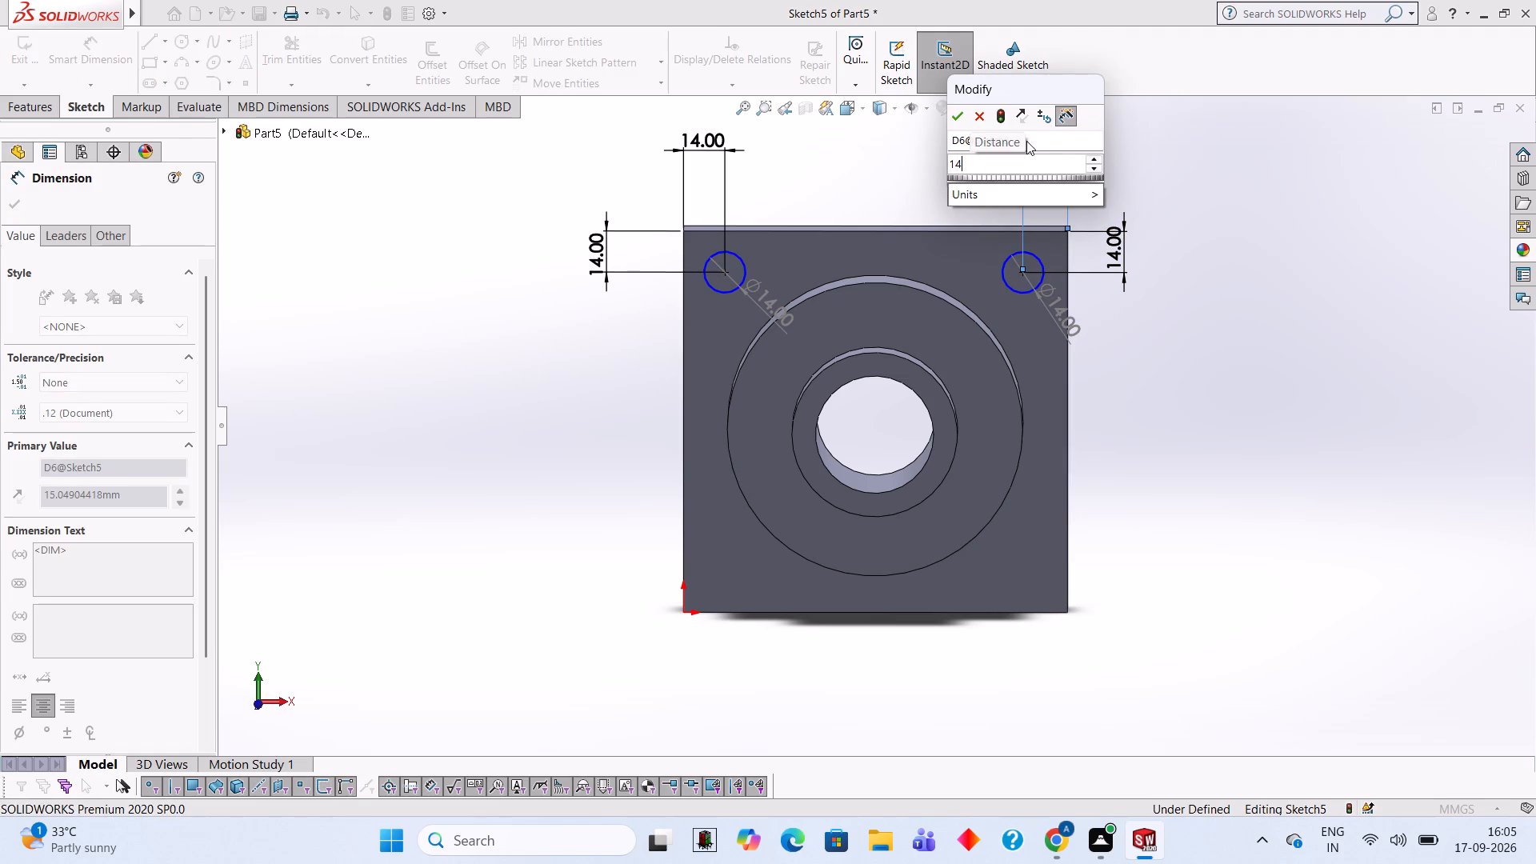
pyautogui.press('Return')
pyautogui.press('Escape')
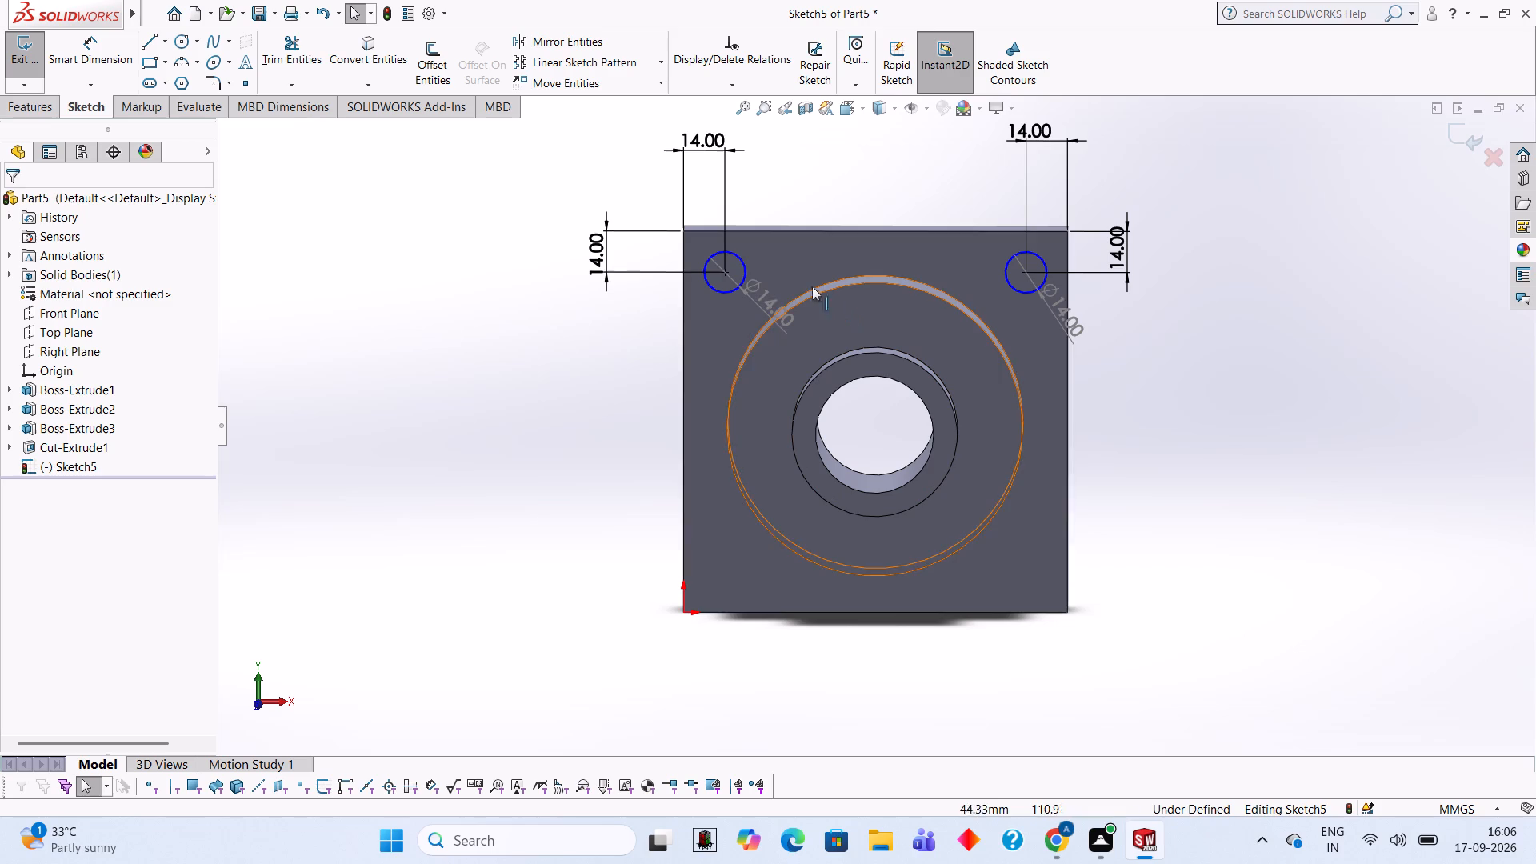
pyautogui.press('Escape')
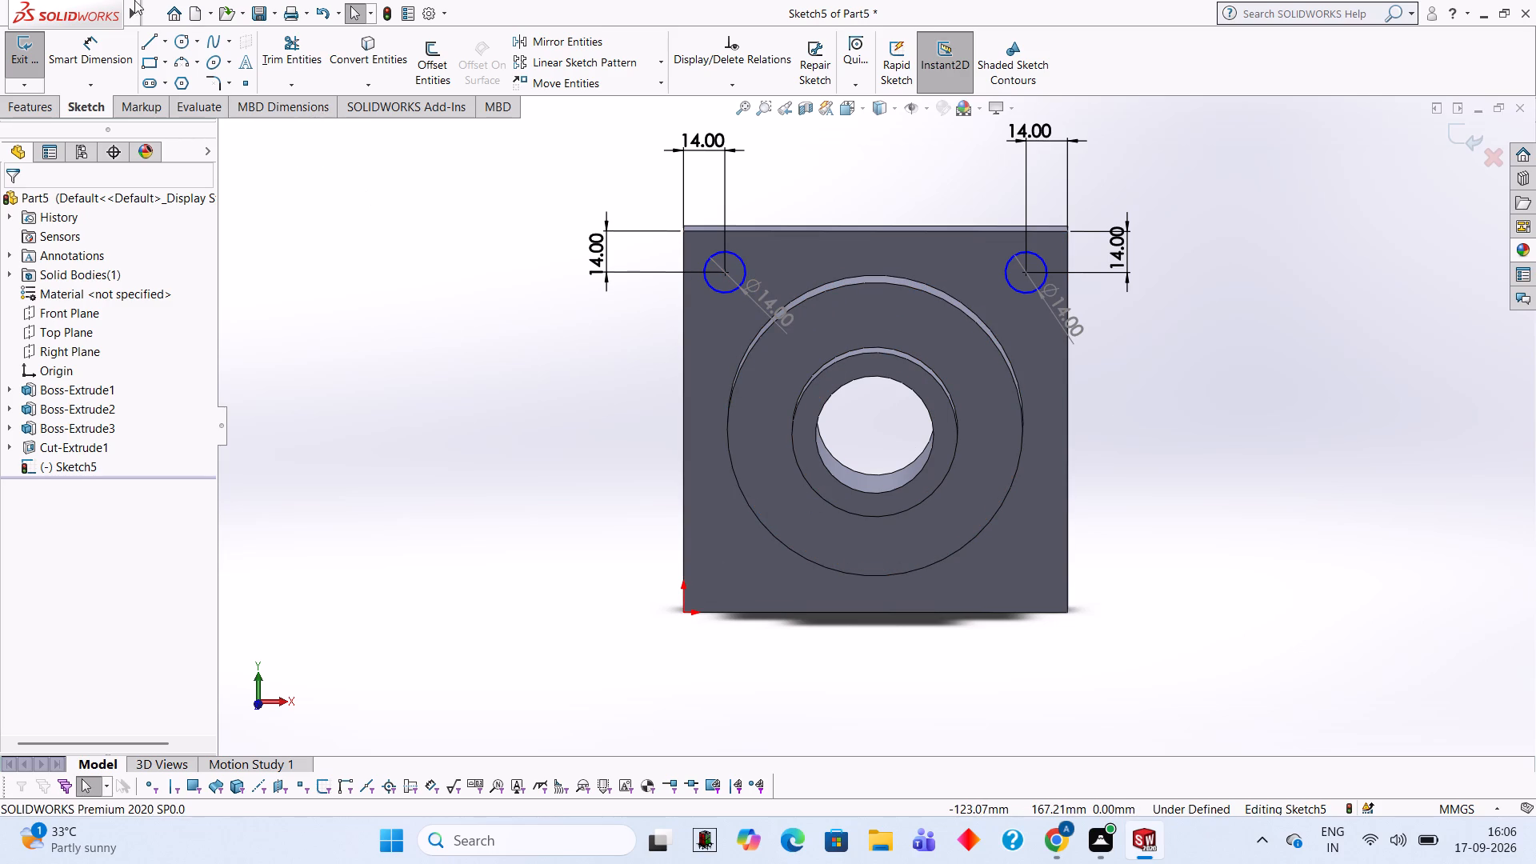
# Sketch 14 mm diameter circles near the plate's two lower corners, aligned below the upper circles at about Y 13 mm.
pyautogui.click(173, 48)
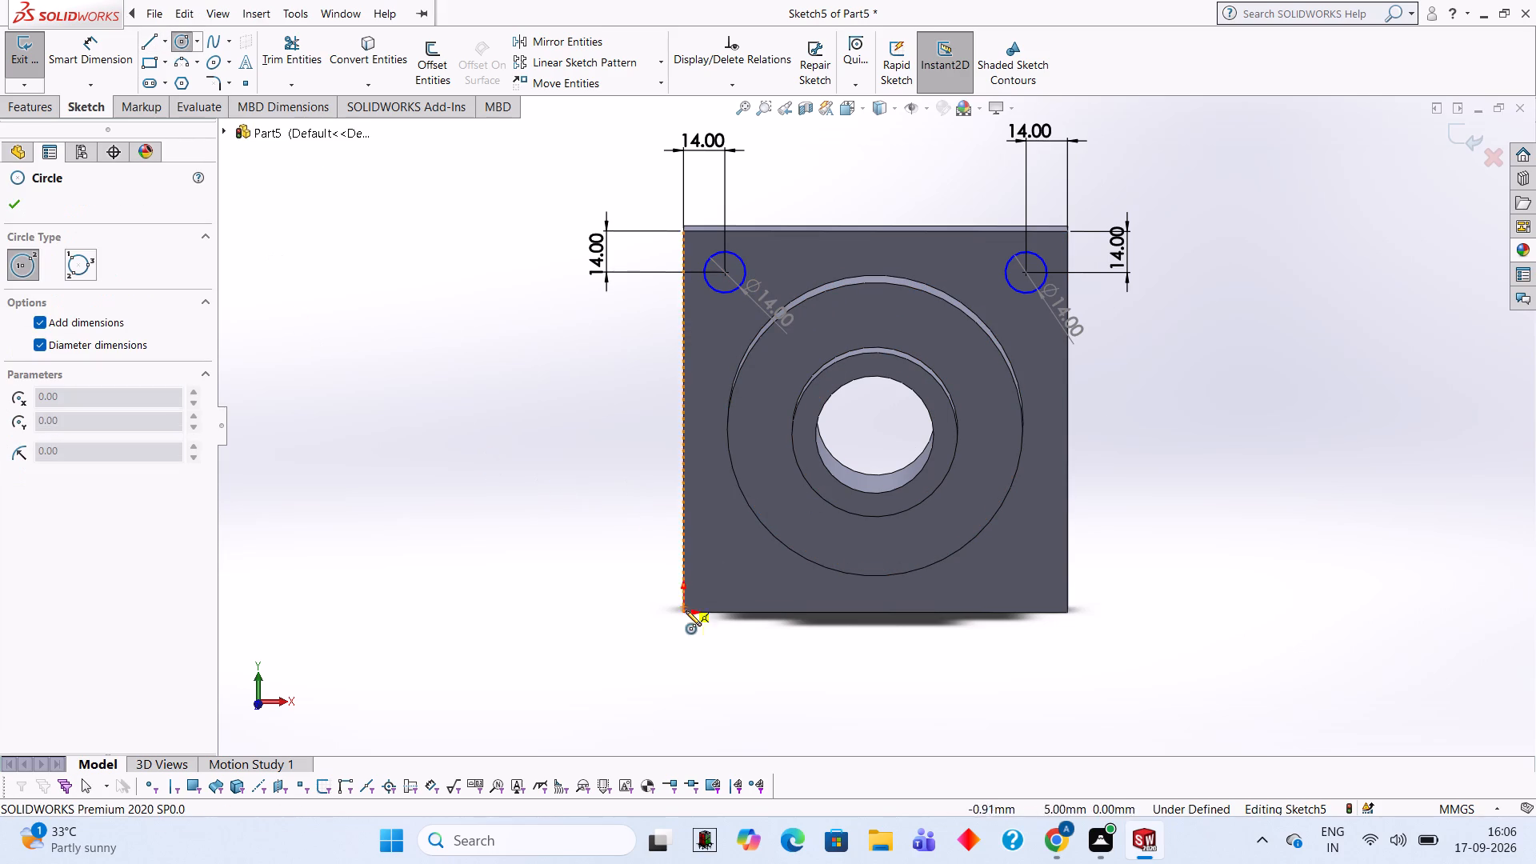
pyautogui.click(726, 574)
pyautogui.write('14')
pyautogui.press('Return')
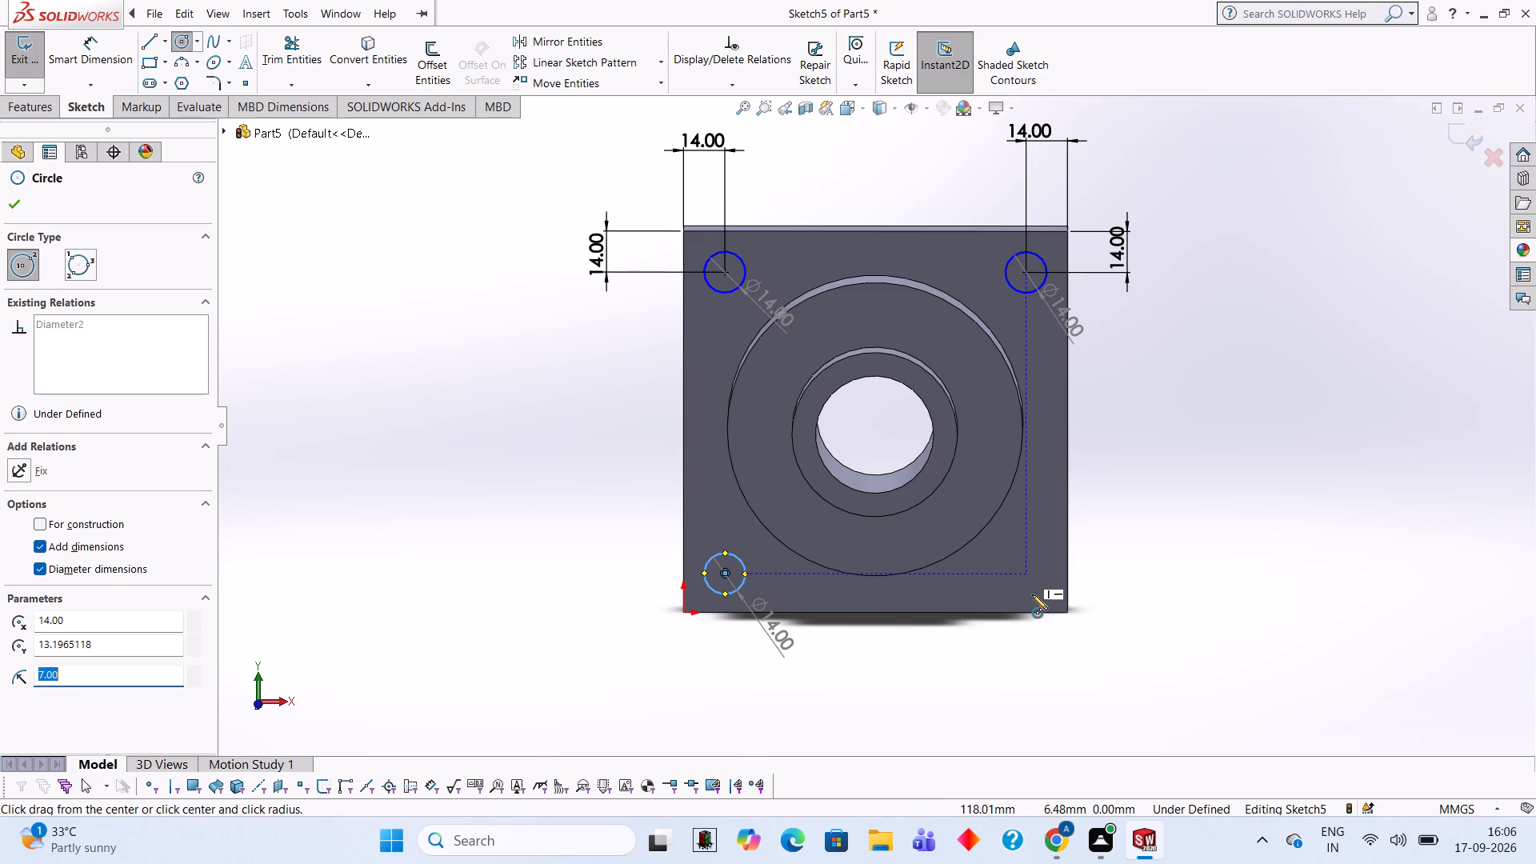
pyautogui.click(1026, 571)
pyautogui.write('14')
pyautogui.press('Return')
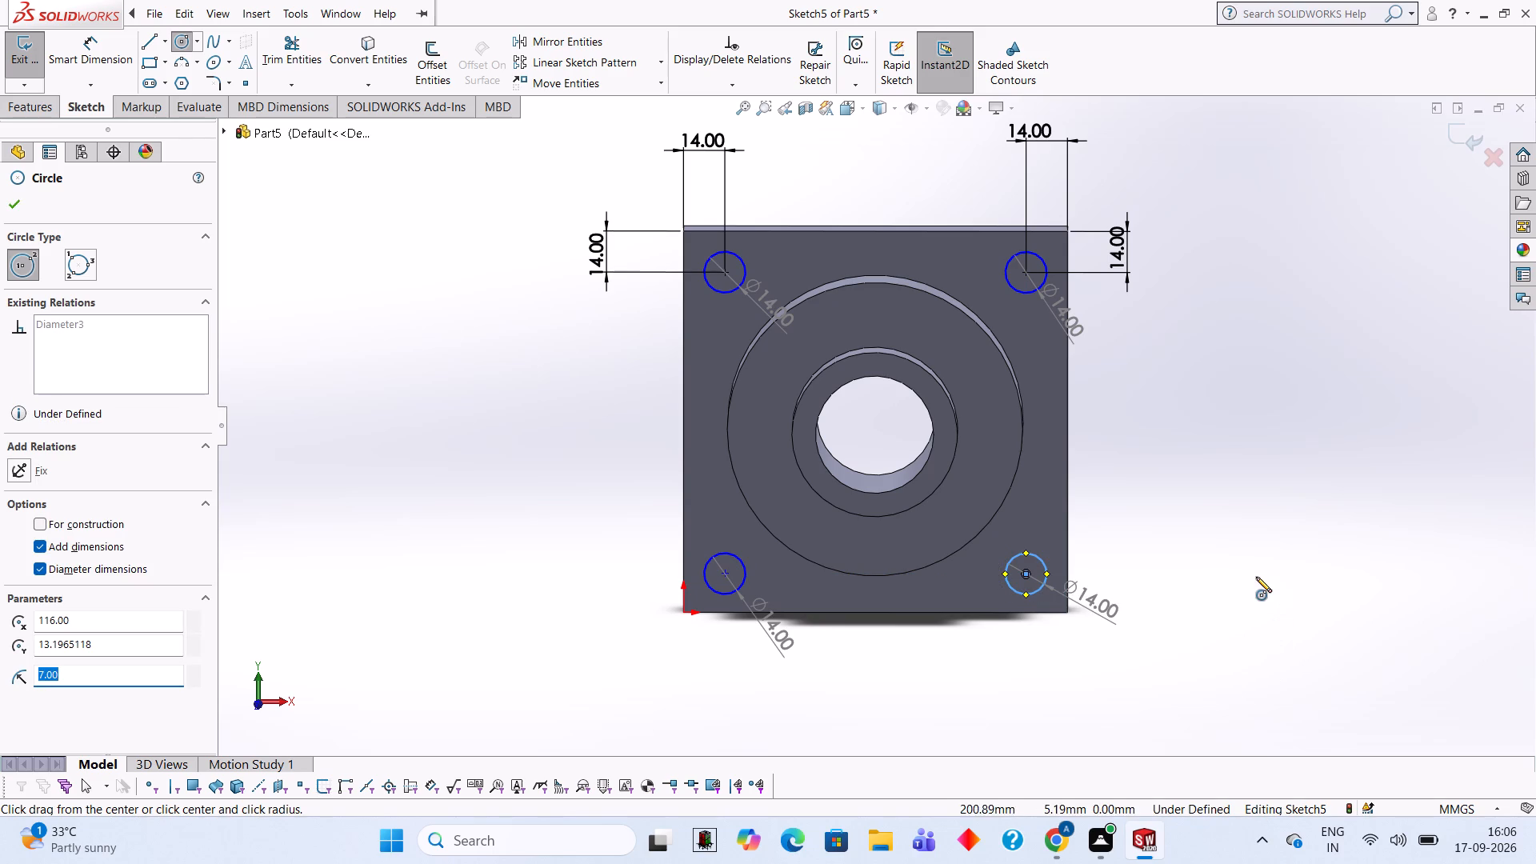
pyautogui.press('Escape')
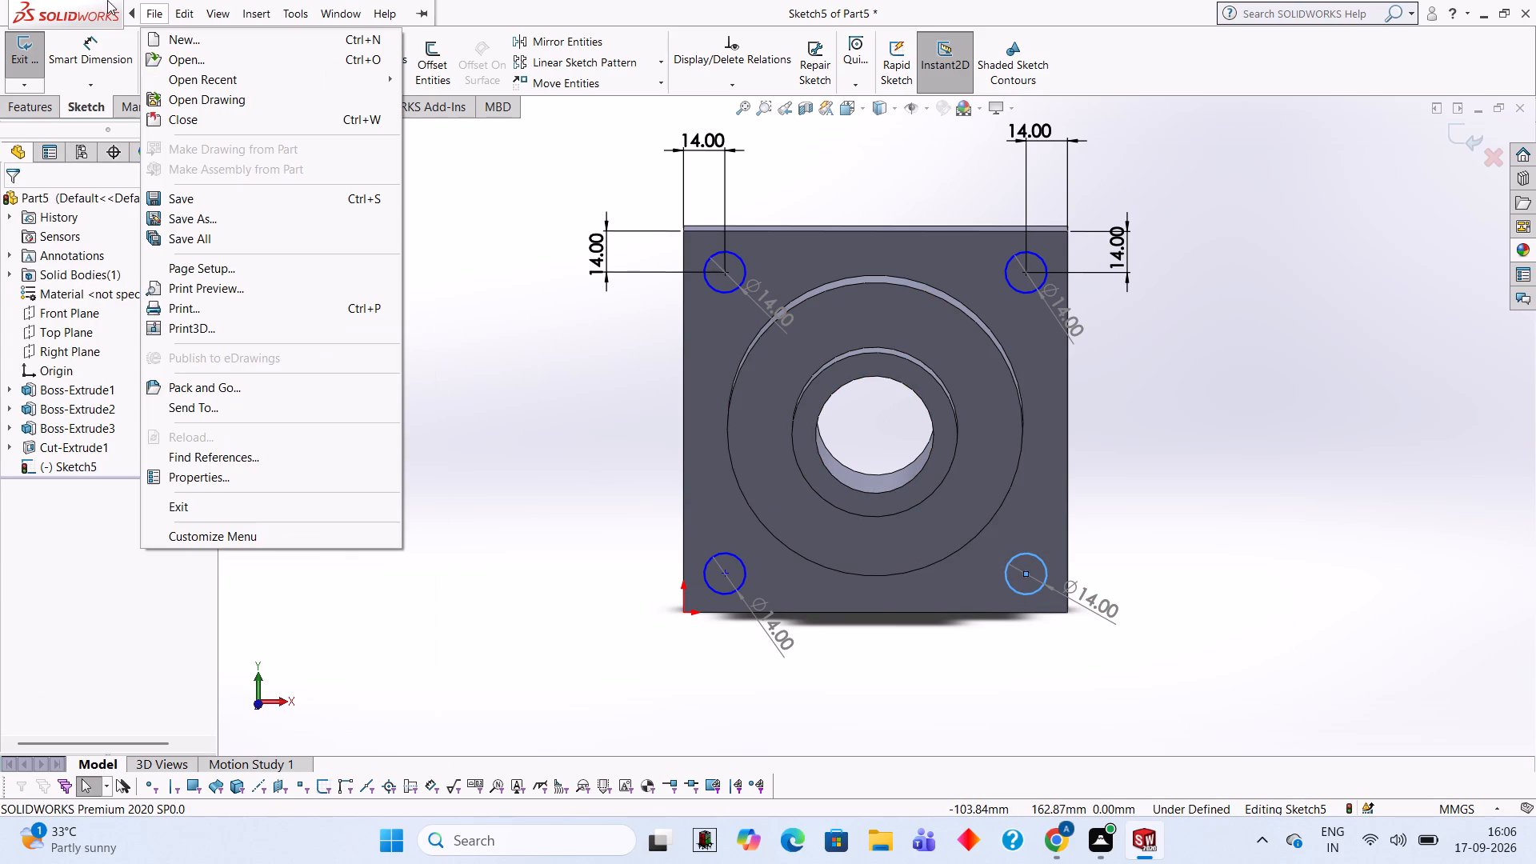
# Check the horizontal distance from the plate's left edge to the lower-left circle's centre without placing a dimension.
pyautogui.click(100, 36)
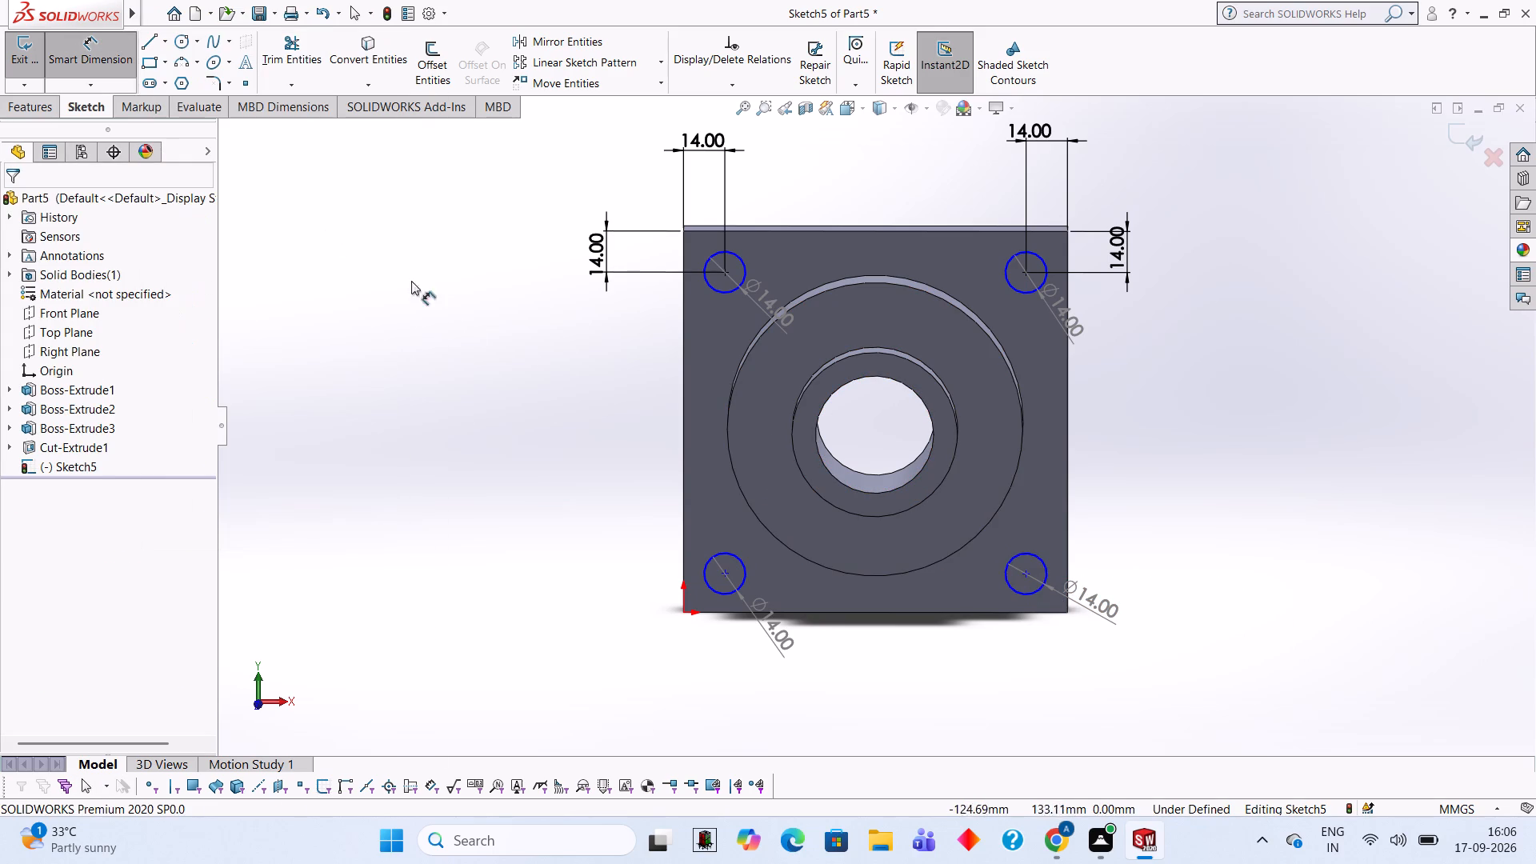
pyautogui.click(686, 570)
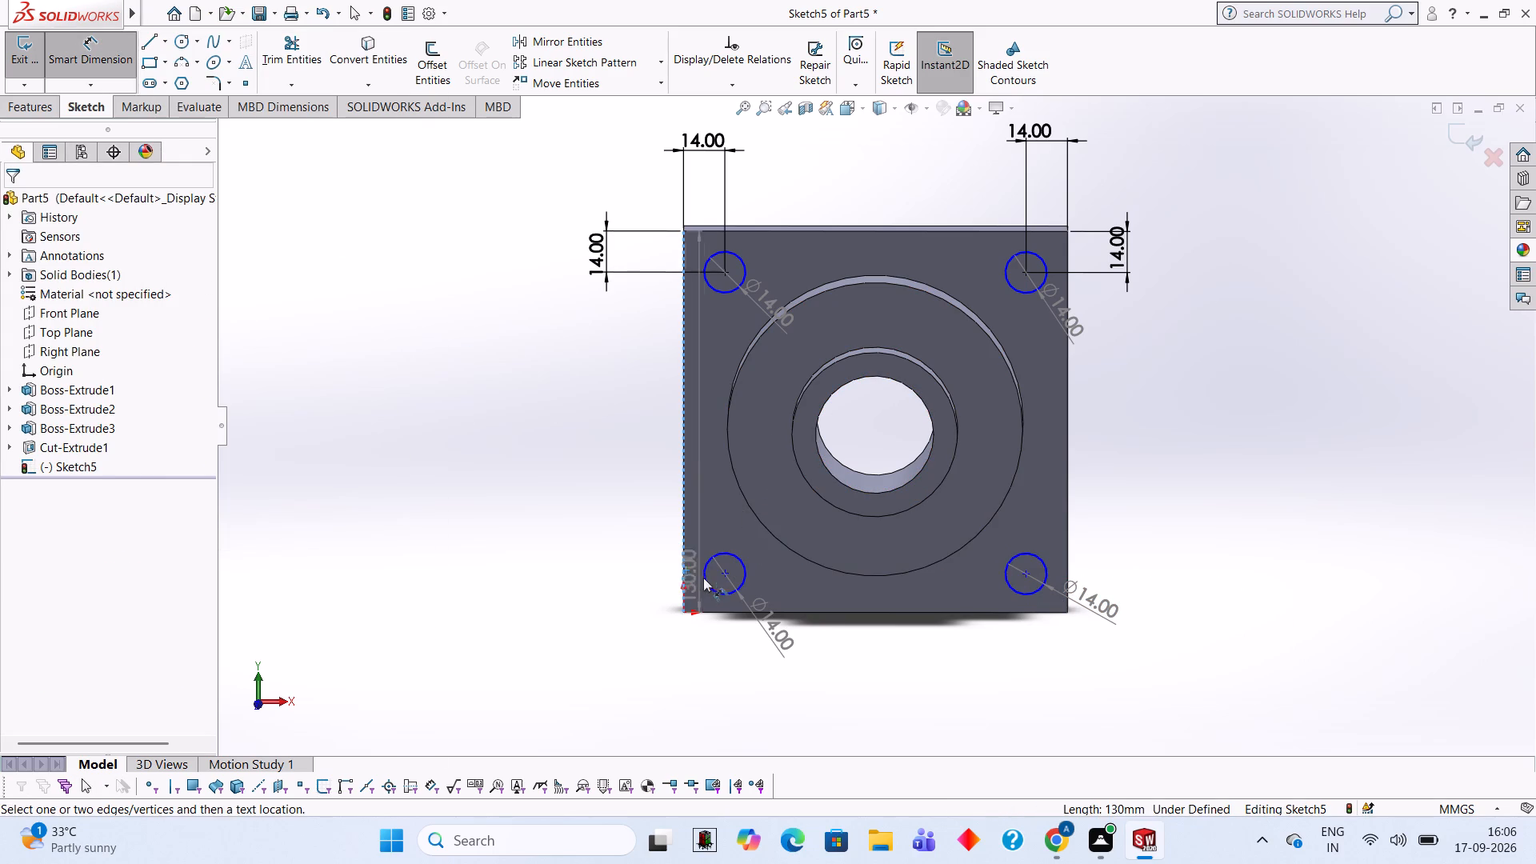
pyautogui.click(722, 573)
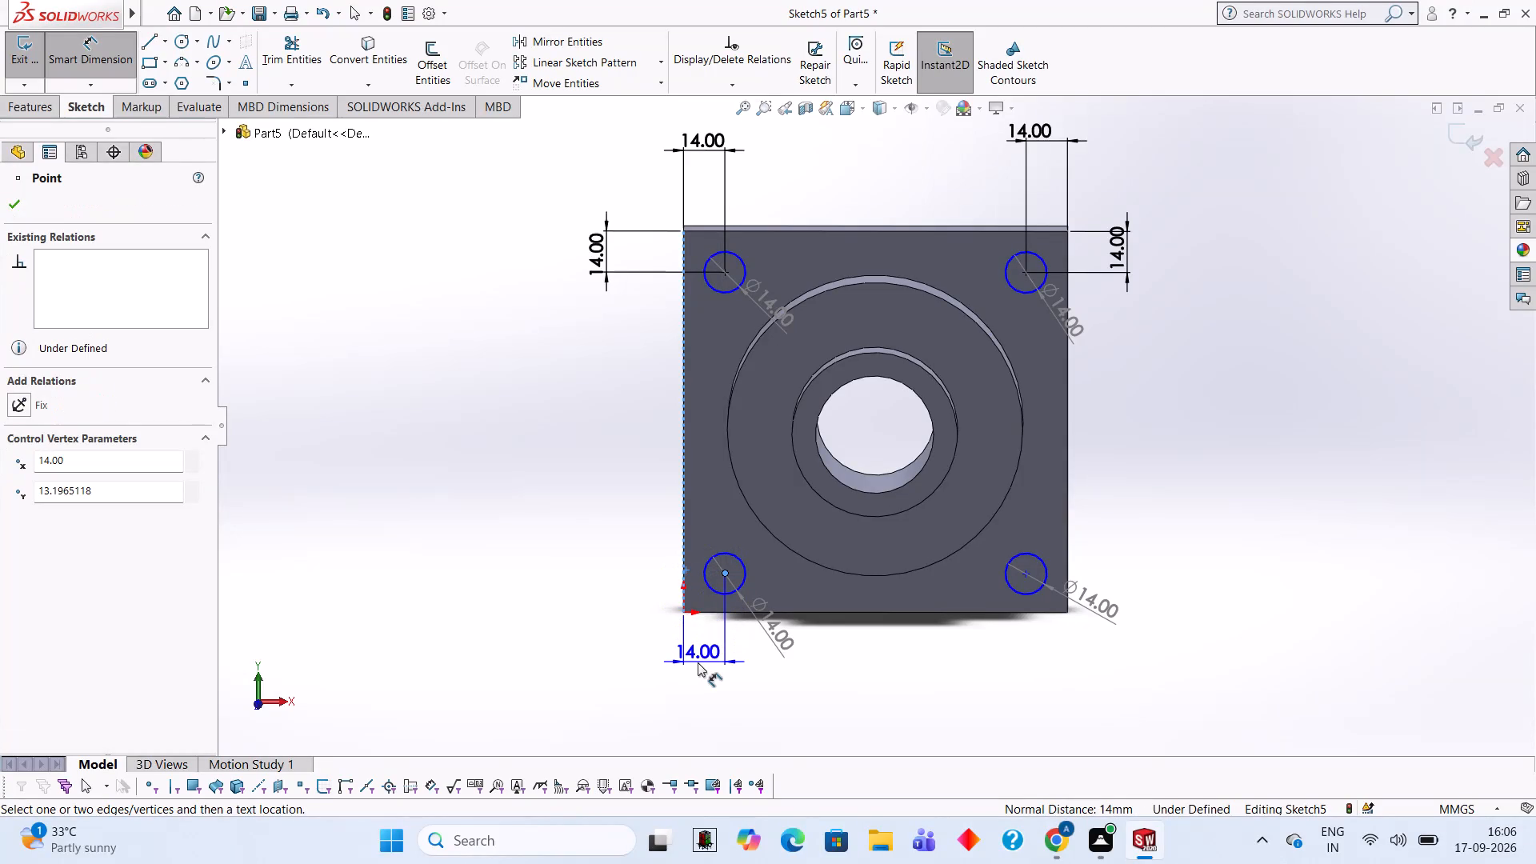
pyautogui.press('Escape')
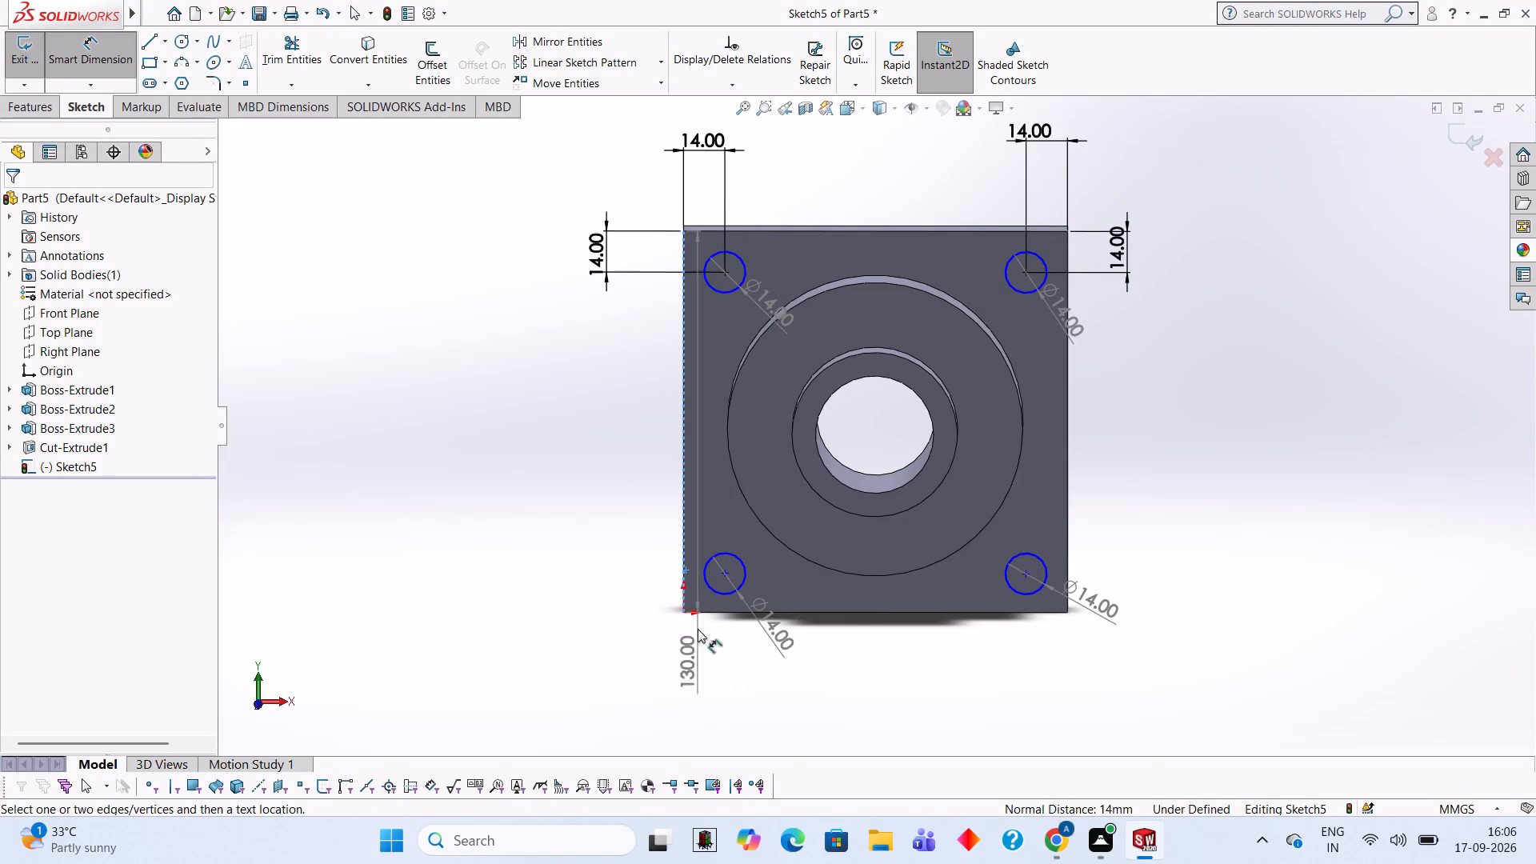
pyautogui.press('Escape')
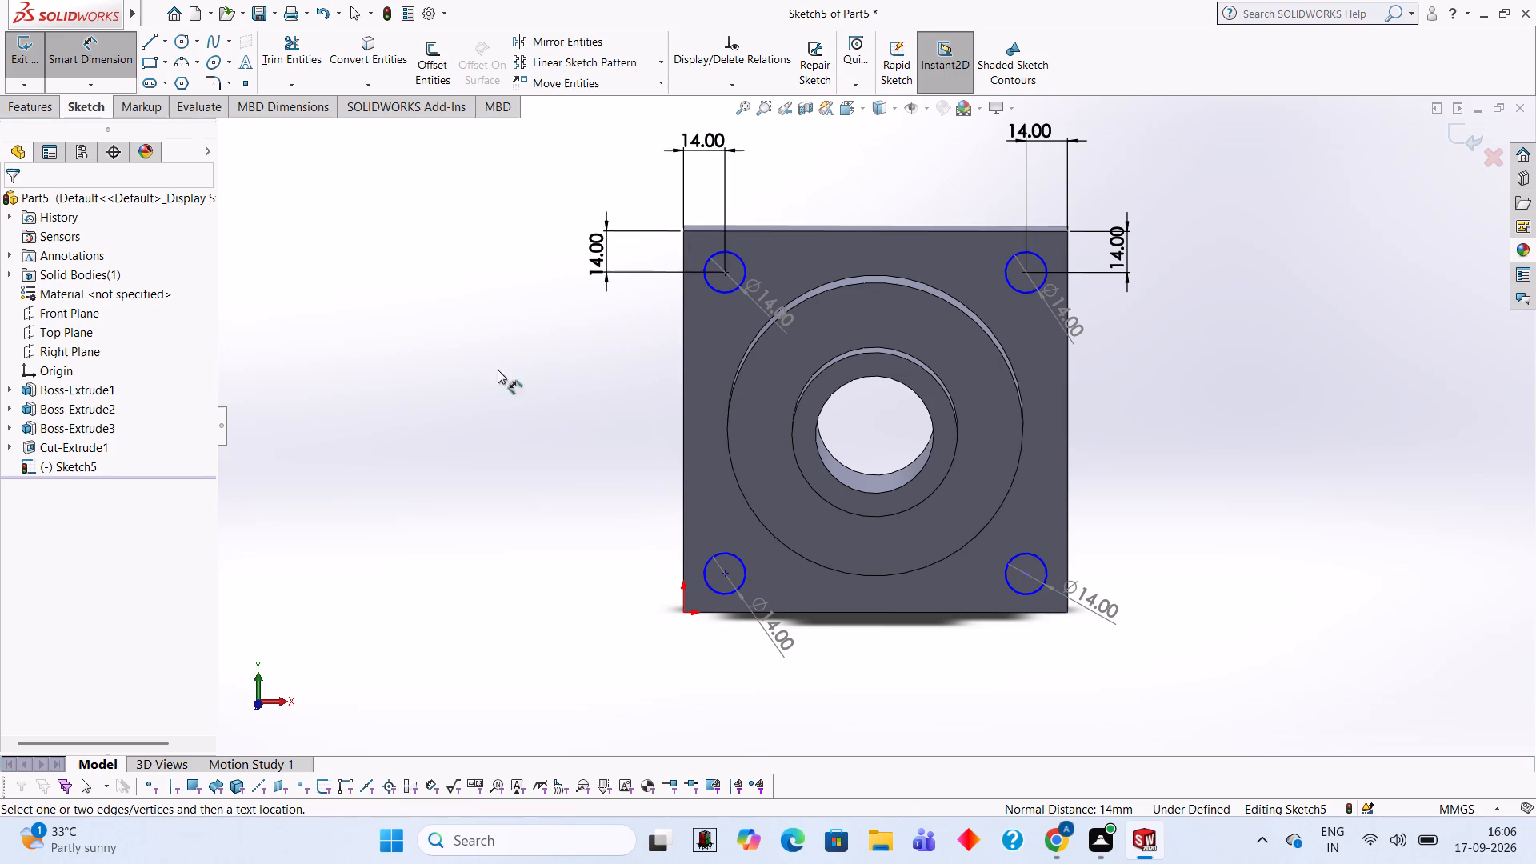
# Check the centre-to-centre spacing of the two upper corner circles without placing a dimension.
pyautogui.click(725, 268)
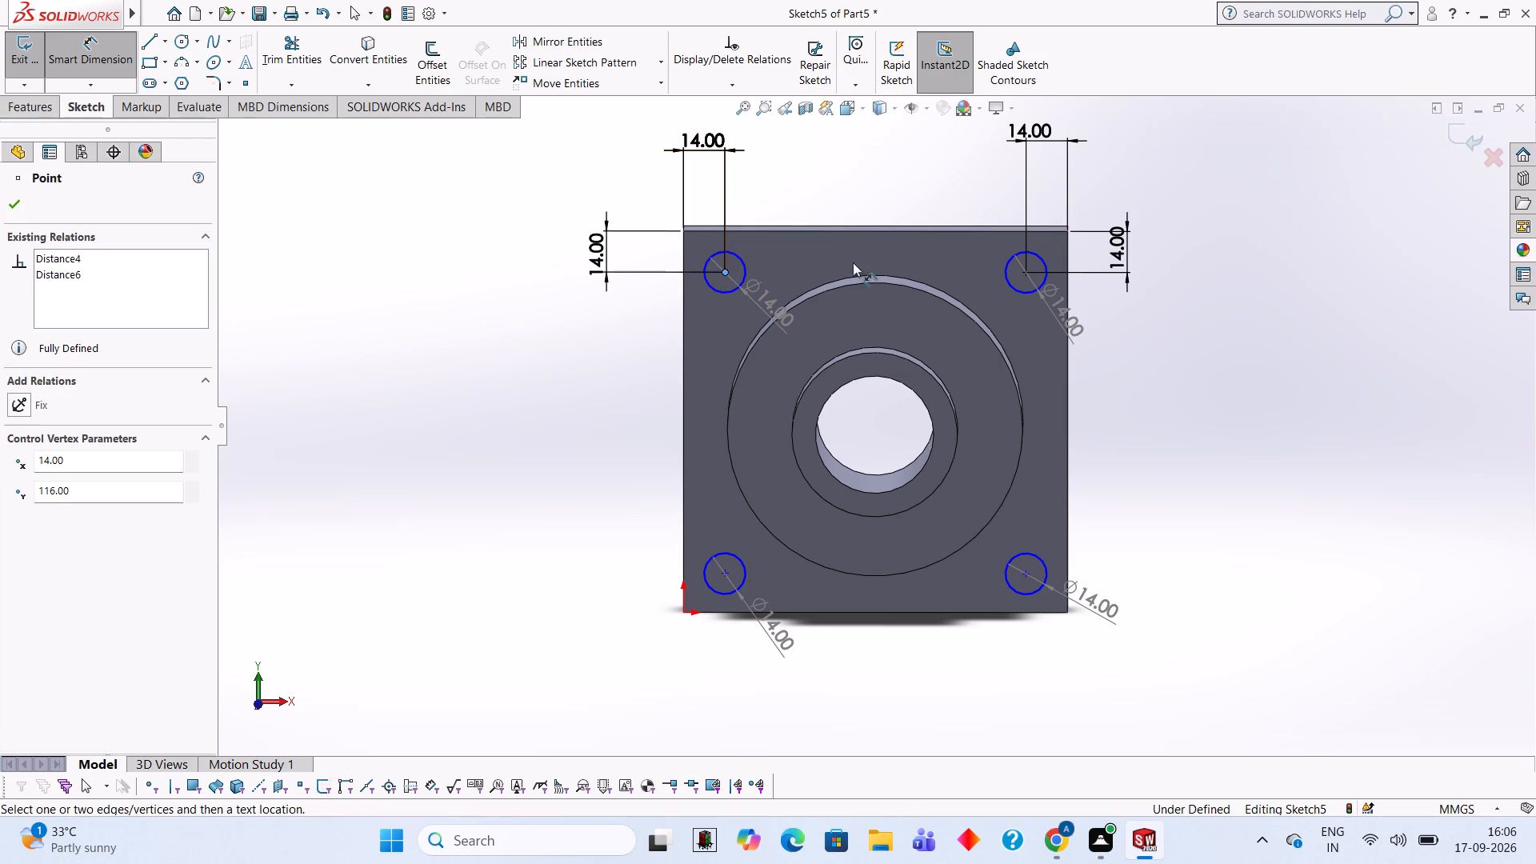
pyautogui.click(1028, 273)
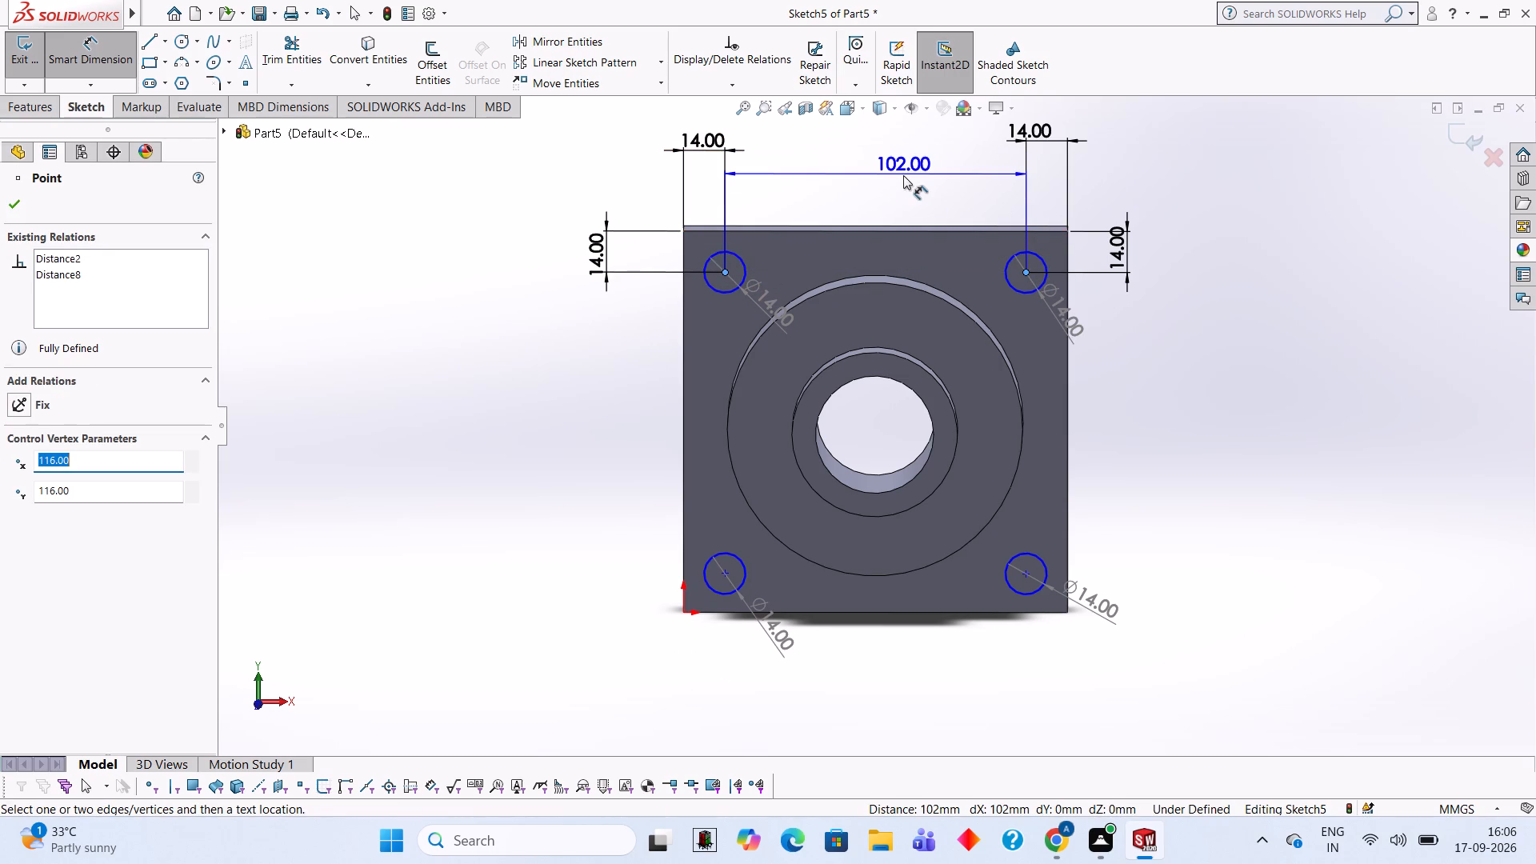
pyautogui.press('Escape')
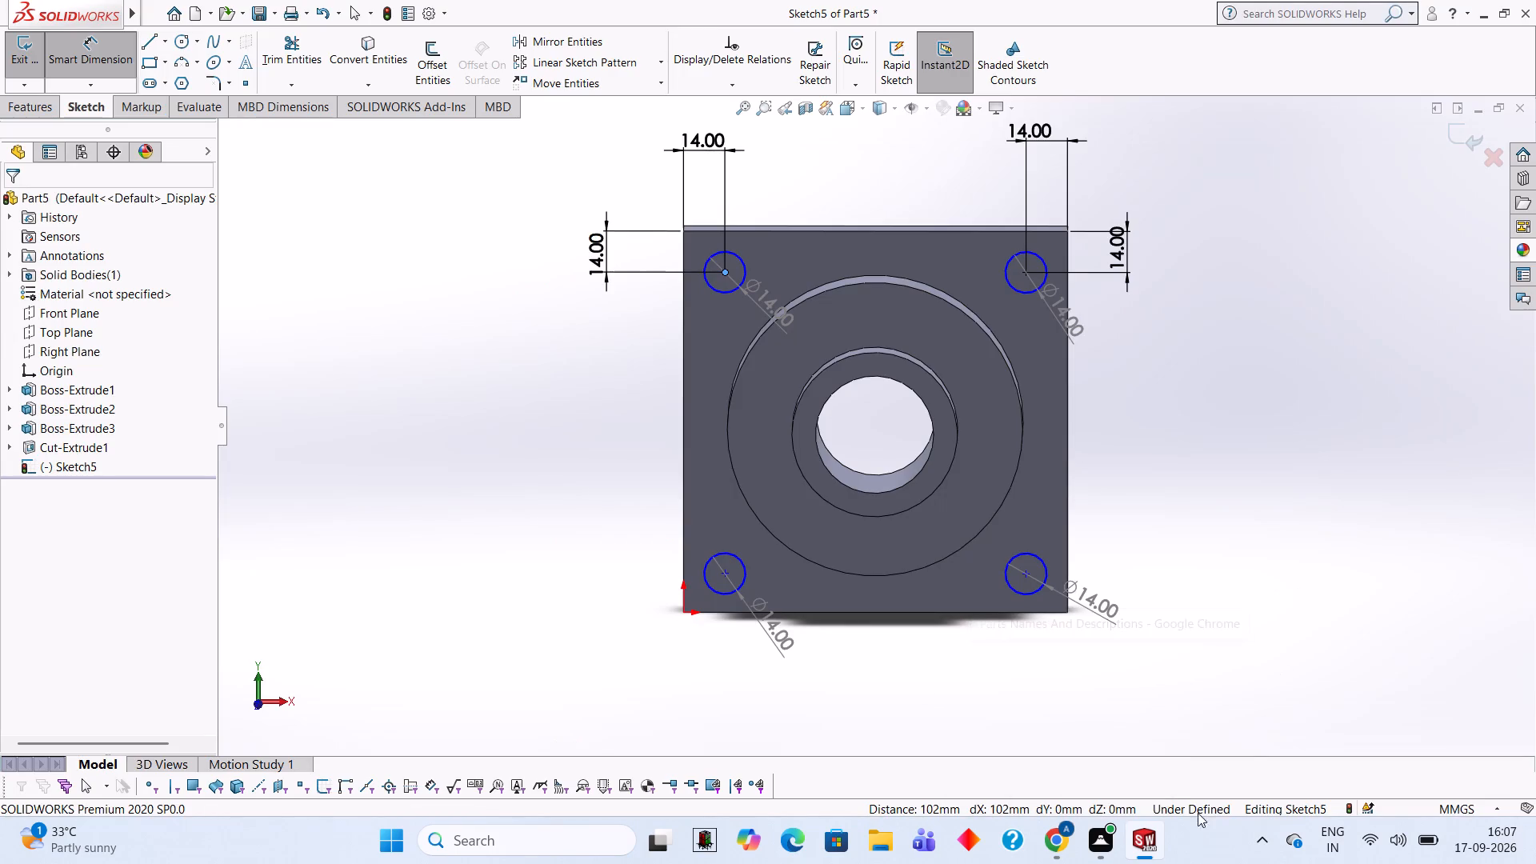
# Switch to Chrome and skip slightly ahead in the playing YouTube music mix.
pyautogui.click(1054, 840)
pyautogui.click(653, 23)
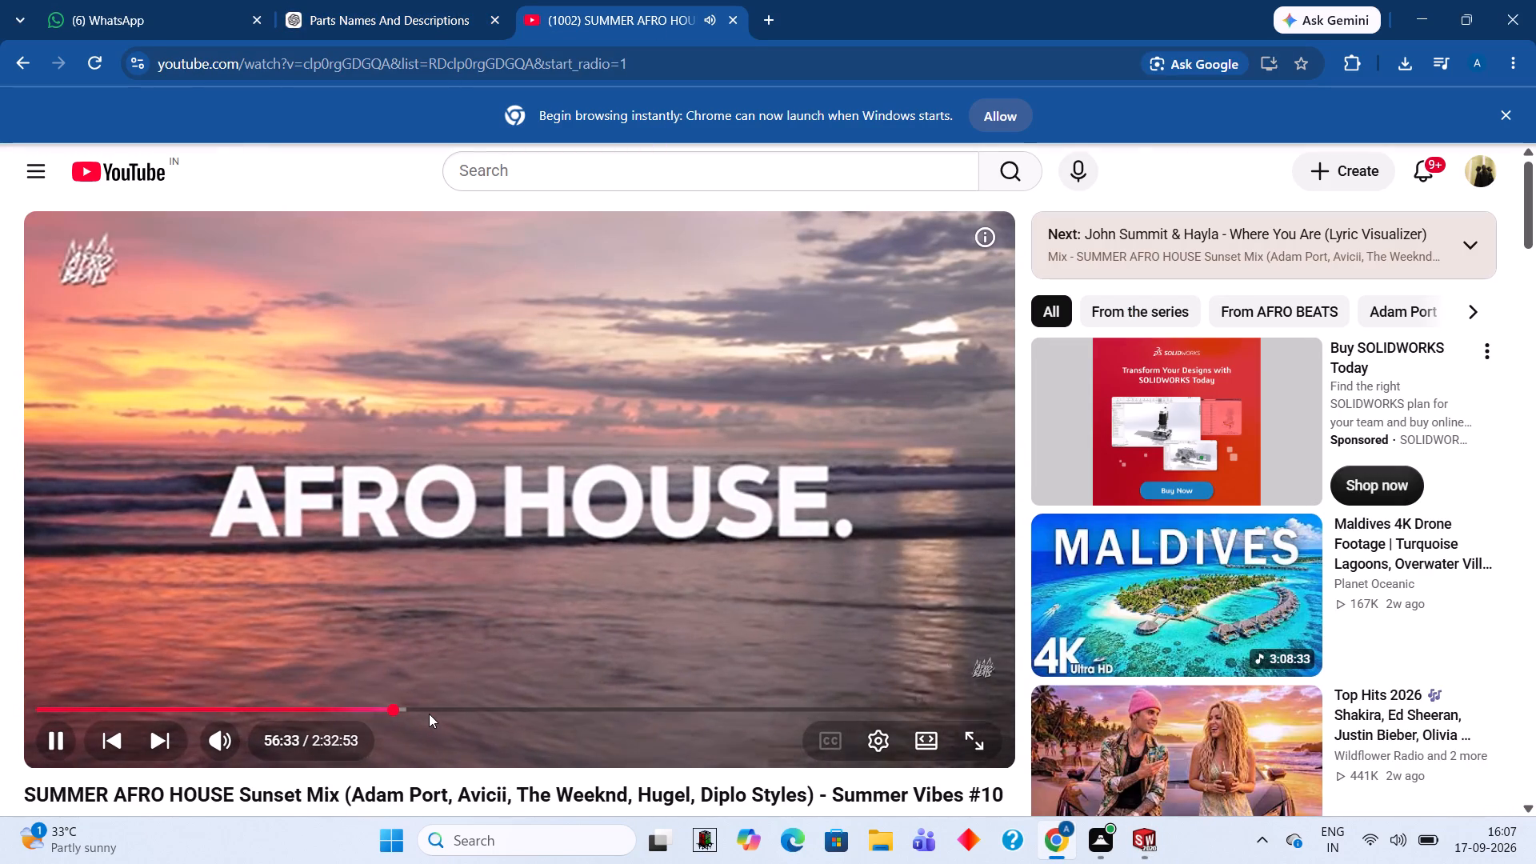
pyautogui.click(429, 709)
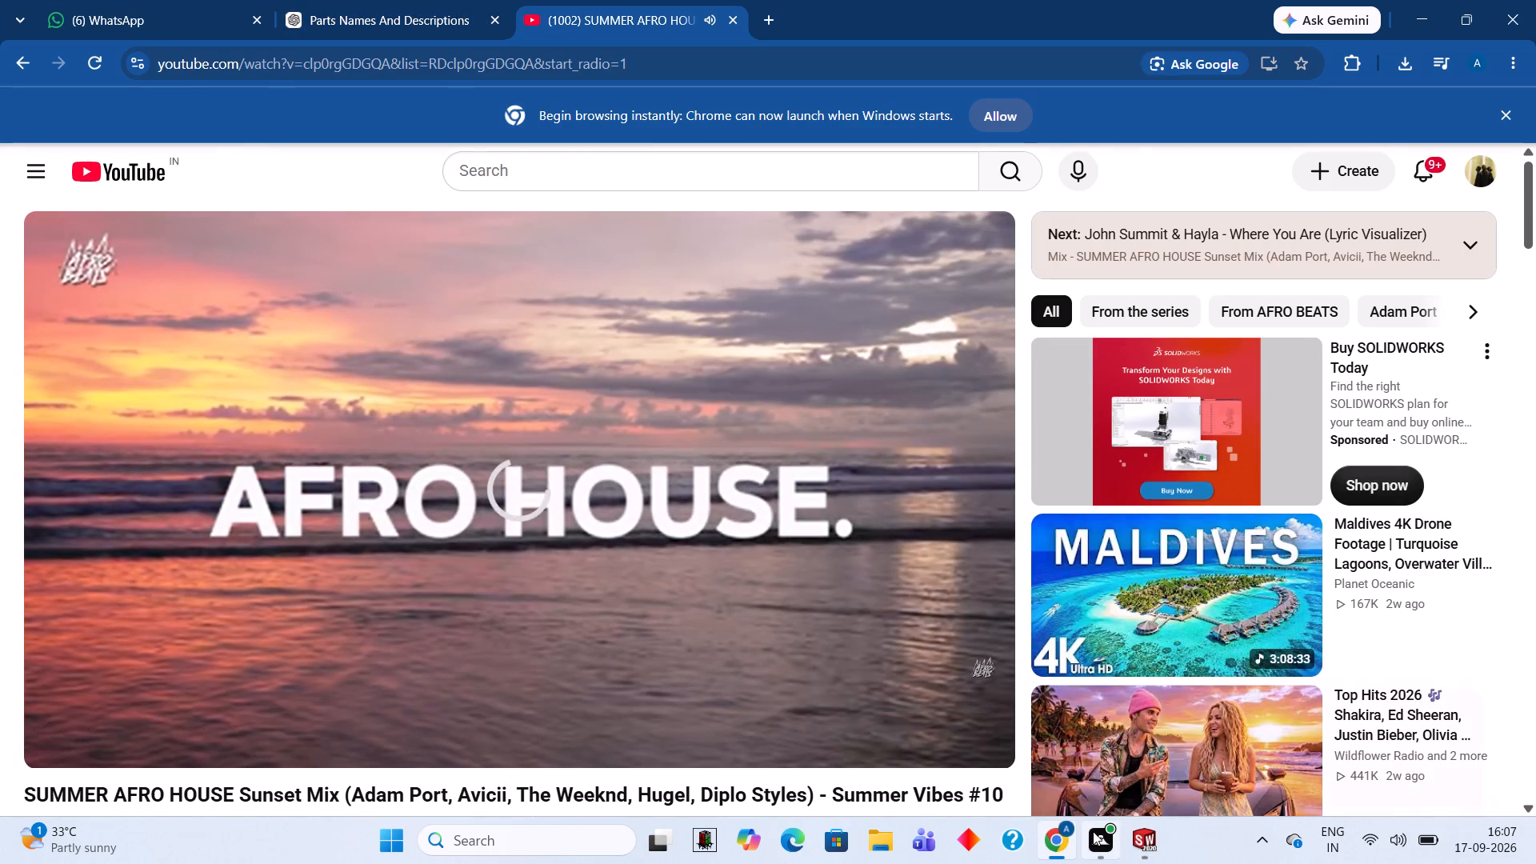
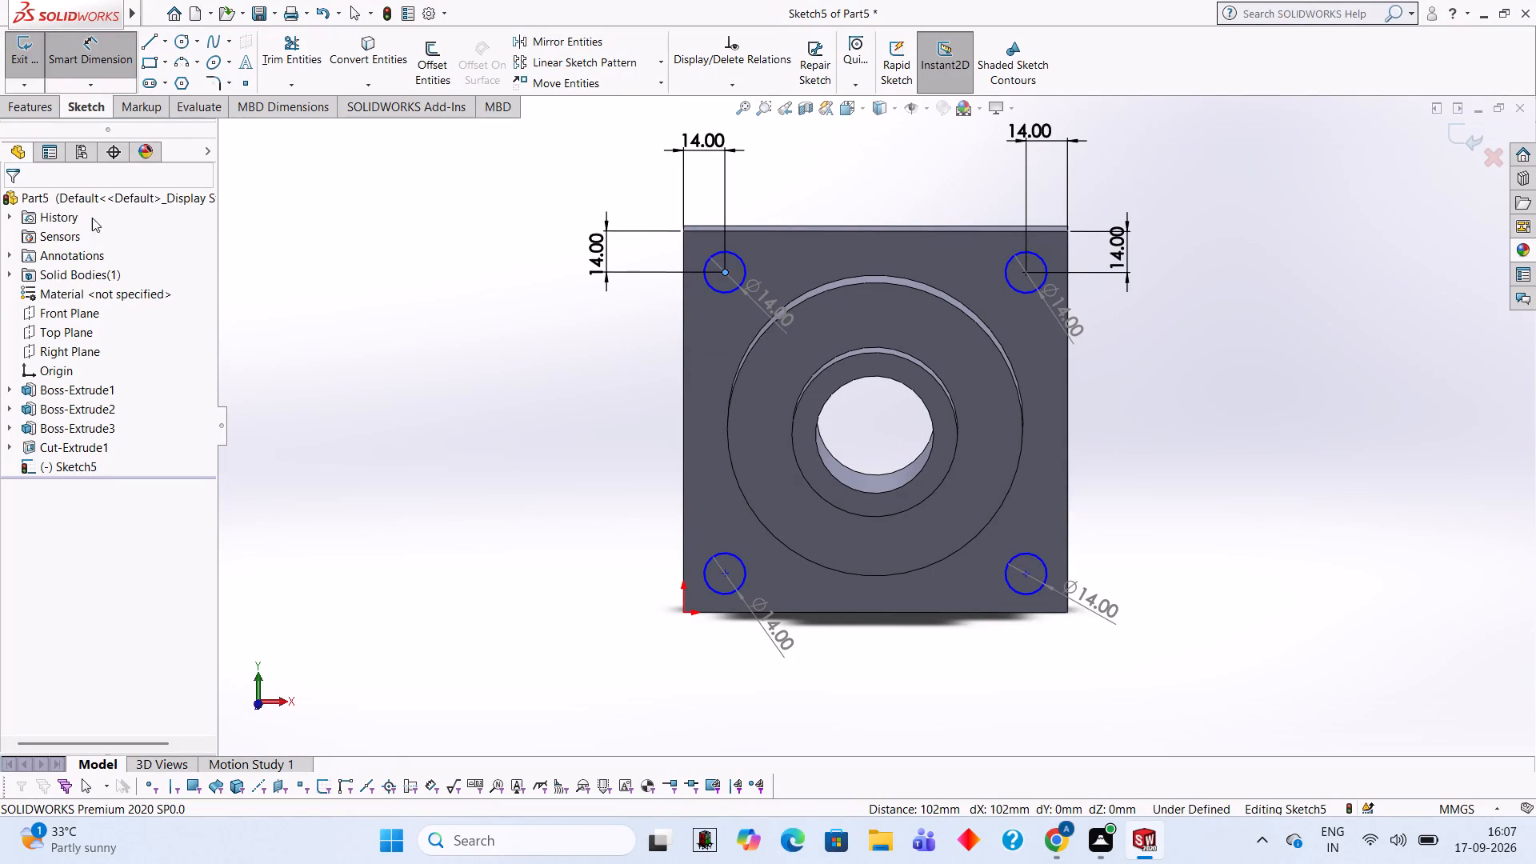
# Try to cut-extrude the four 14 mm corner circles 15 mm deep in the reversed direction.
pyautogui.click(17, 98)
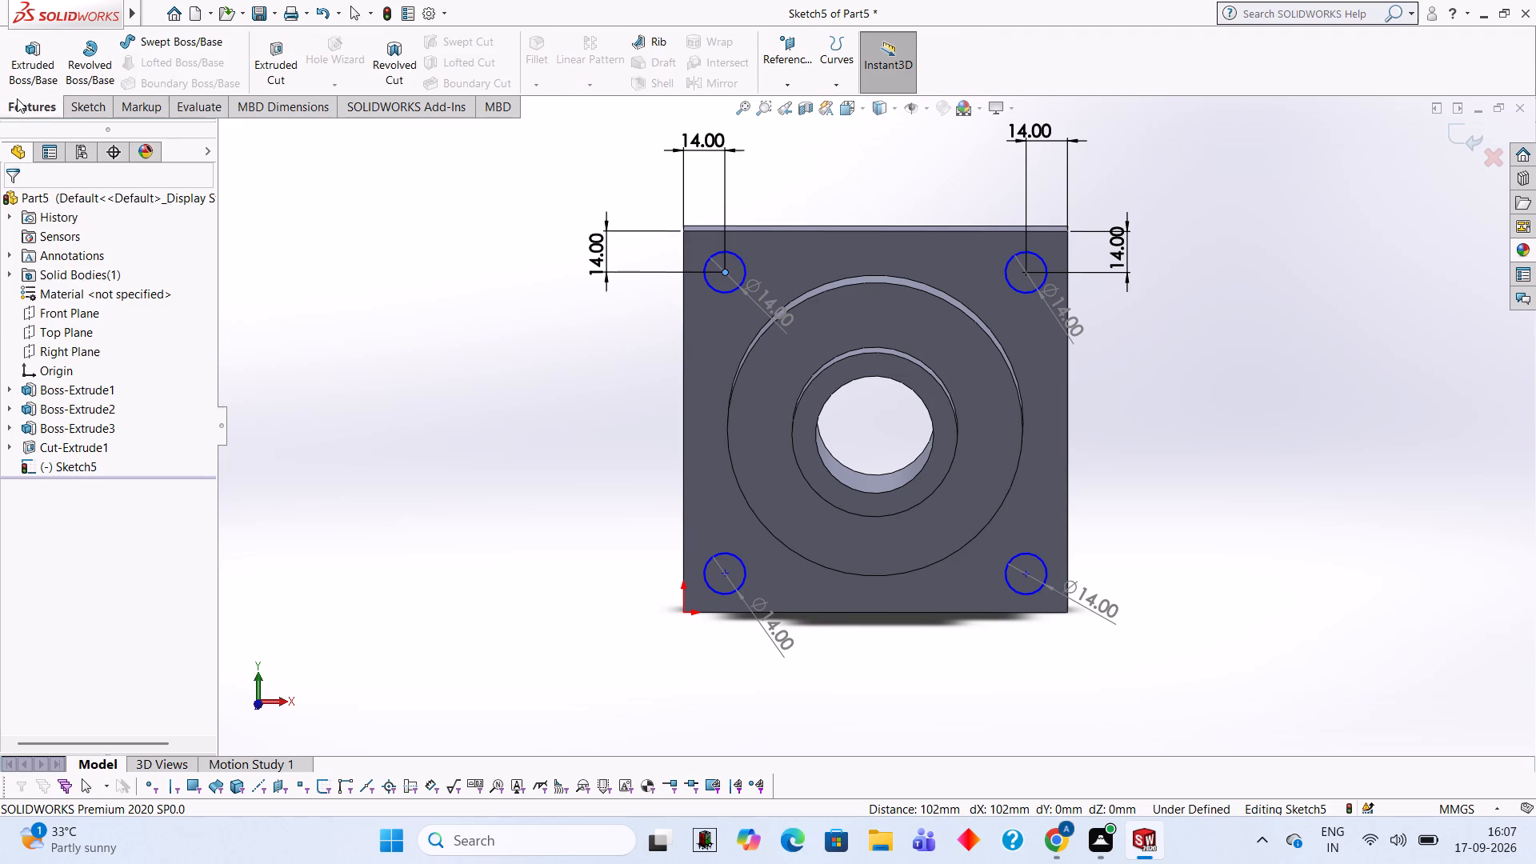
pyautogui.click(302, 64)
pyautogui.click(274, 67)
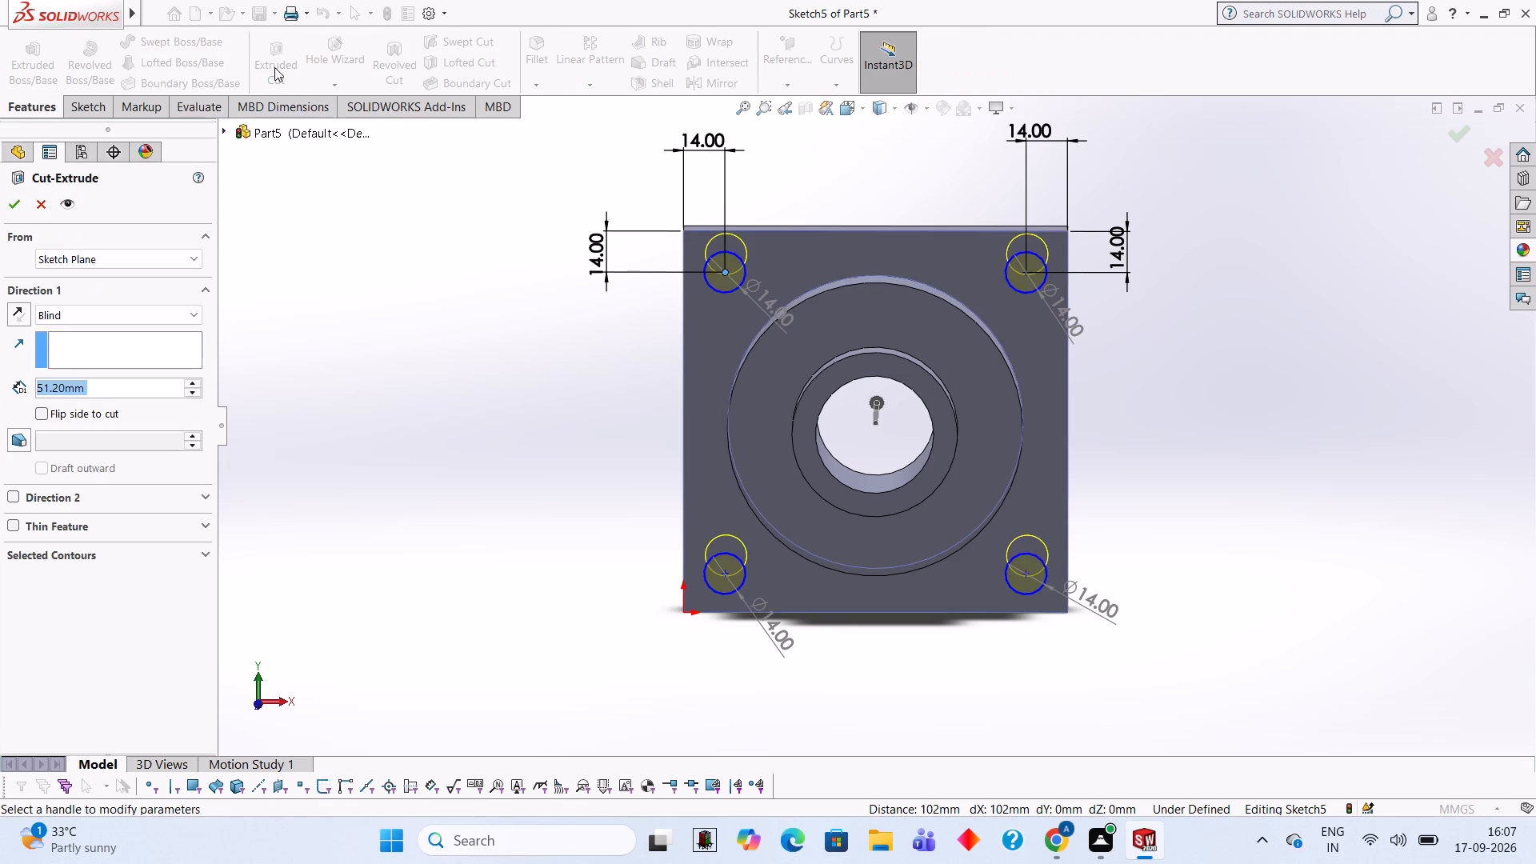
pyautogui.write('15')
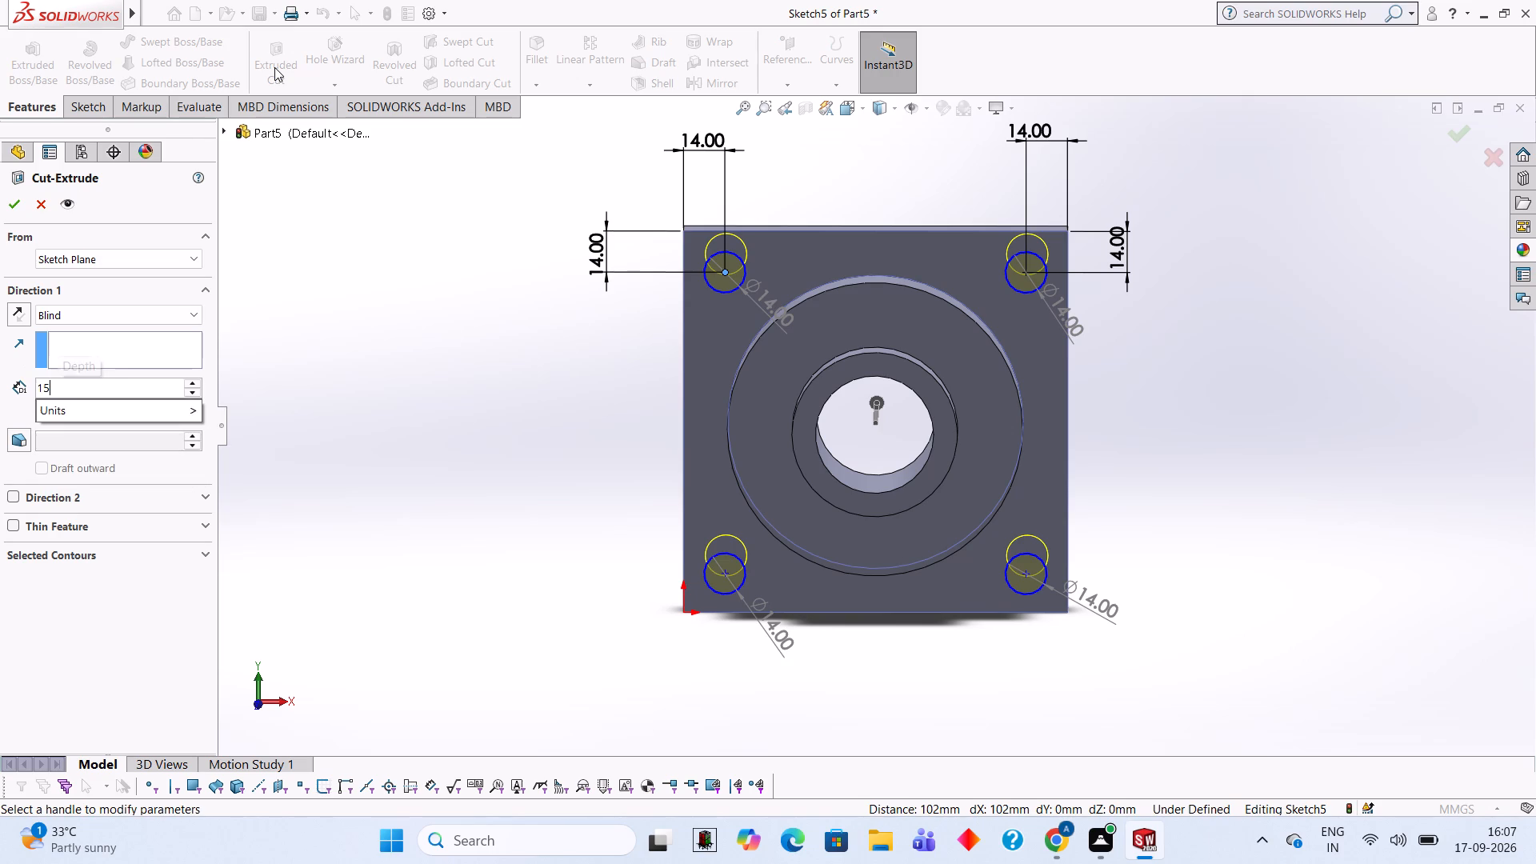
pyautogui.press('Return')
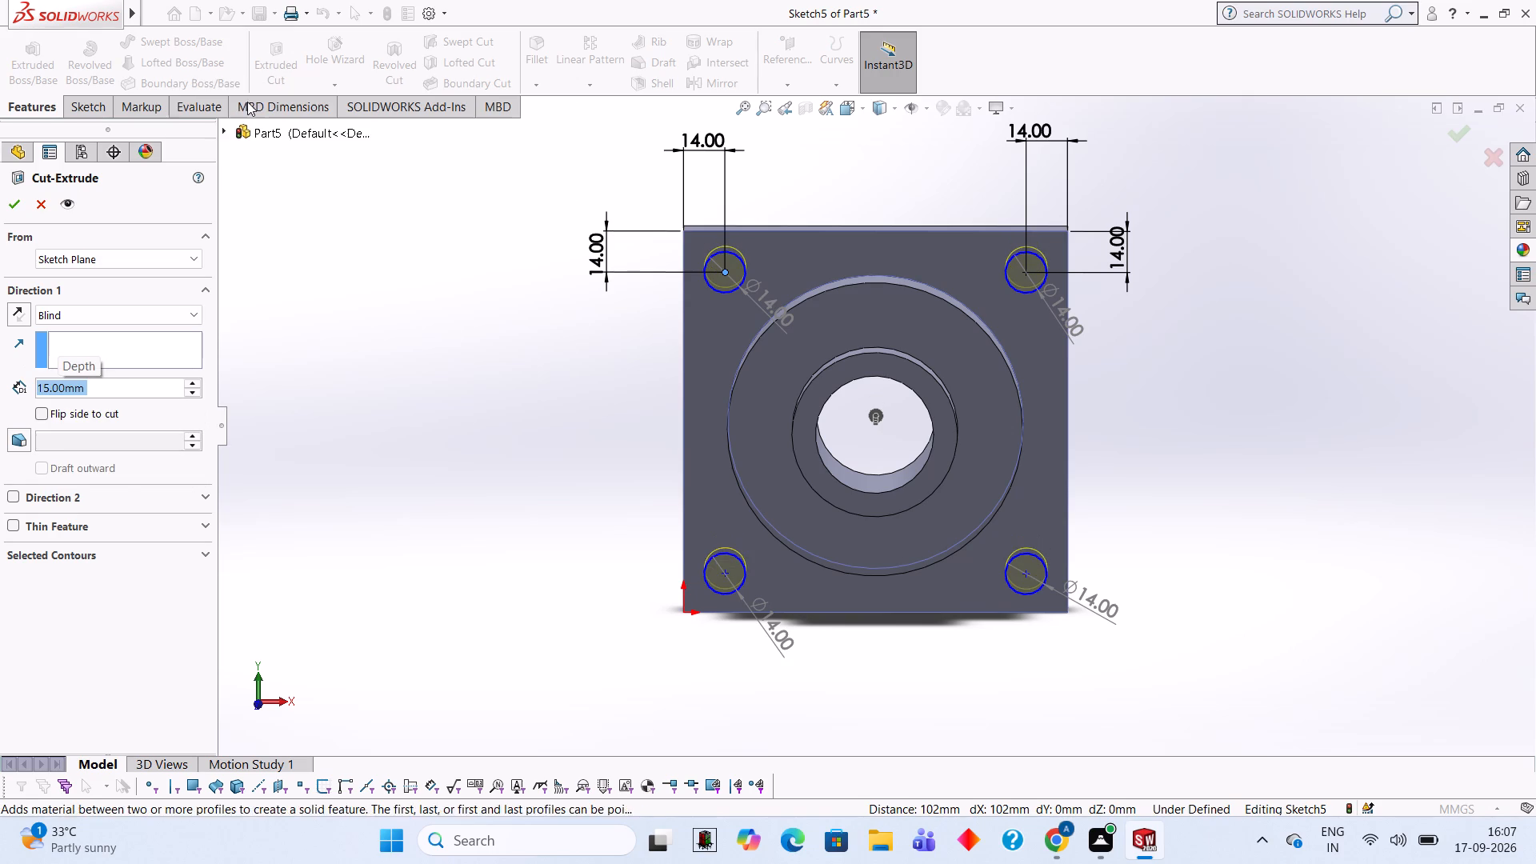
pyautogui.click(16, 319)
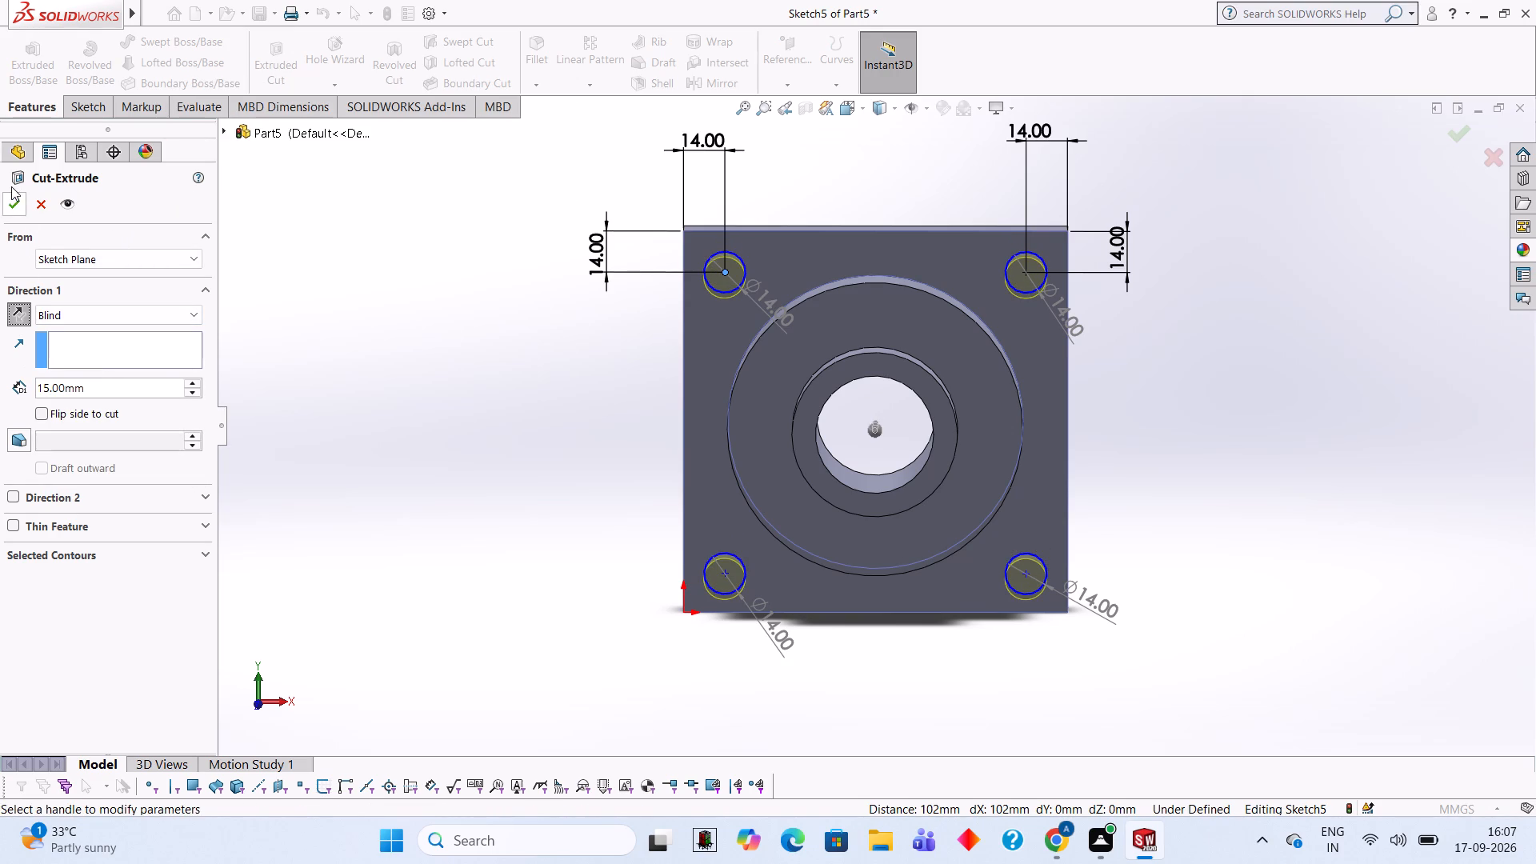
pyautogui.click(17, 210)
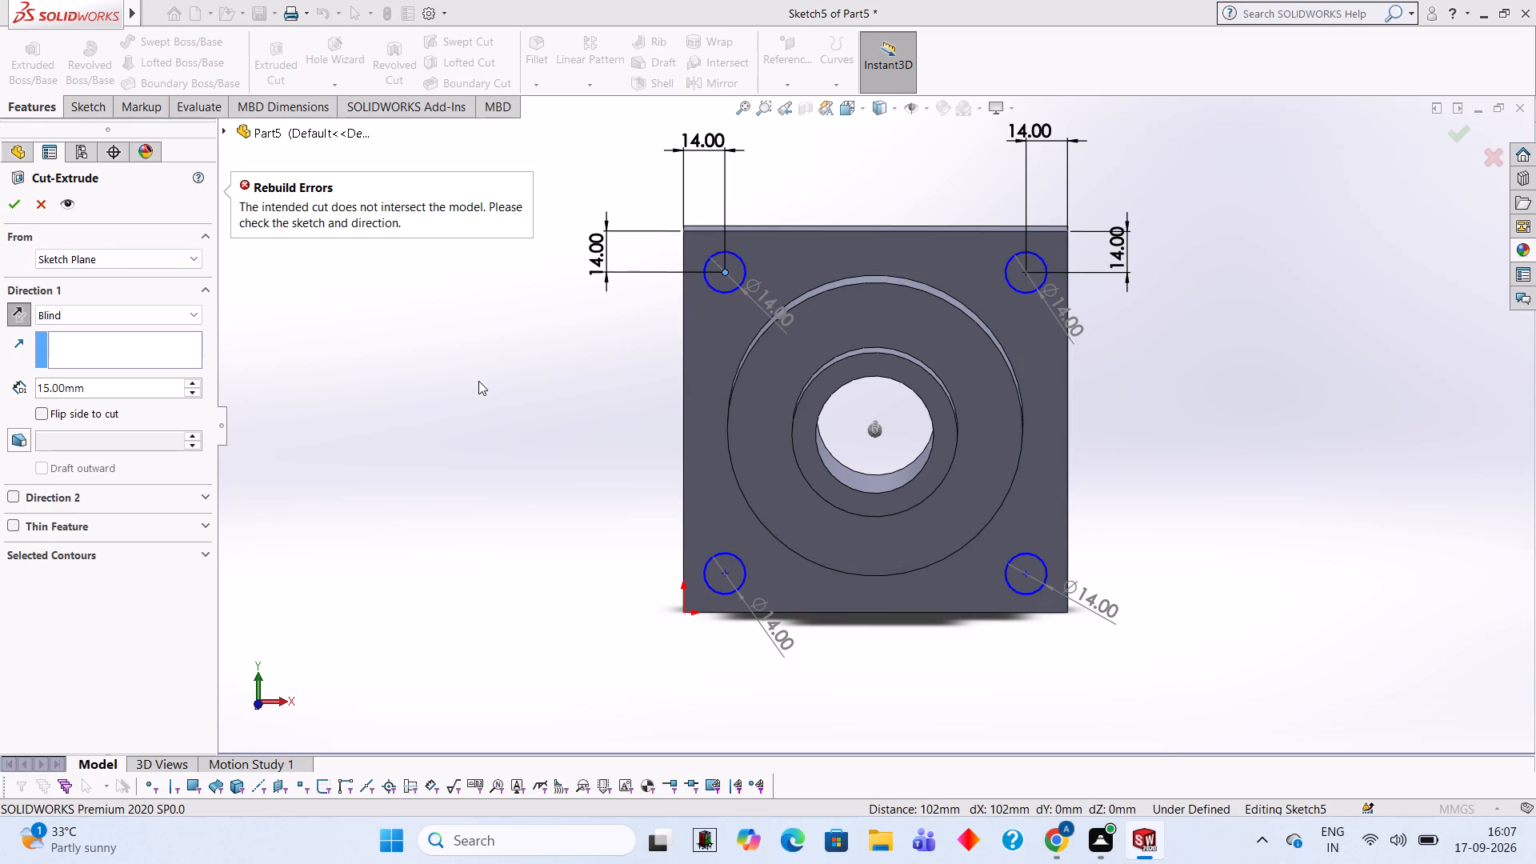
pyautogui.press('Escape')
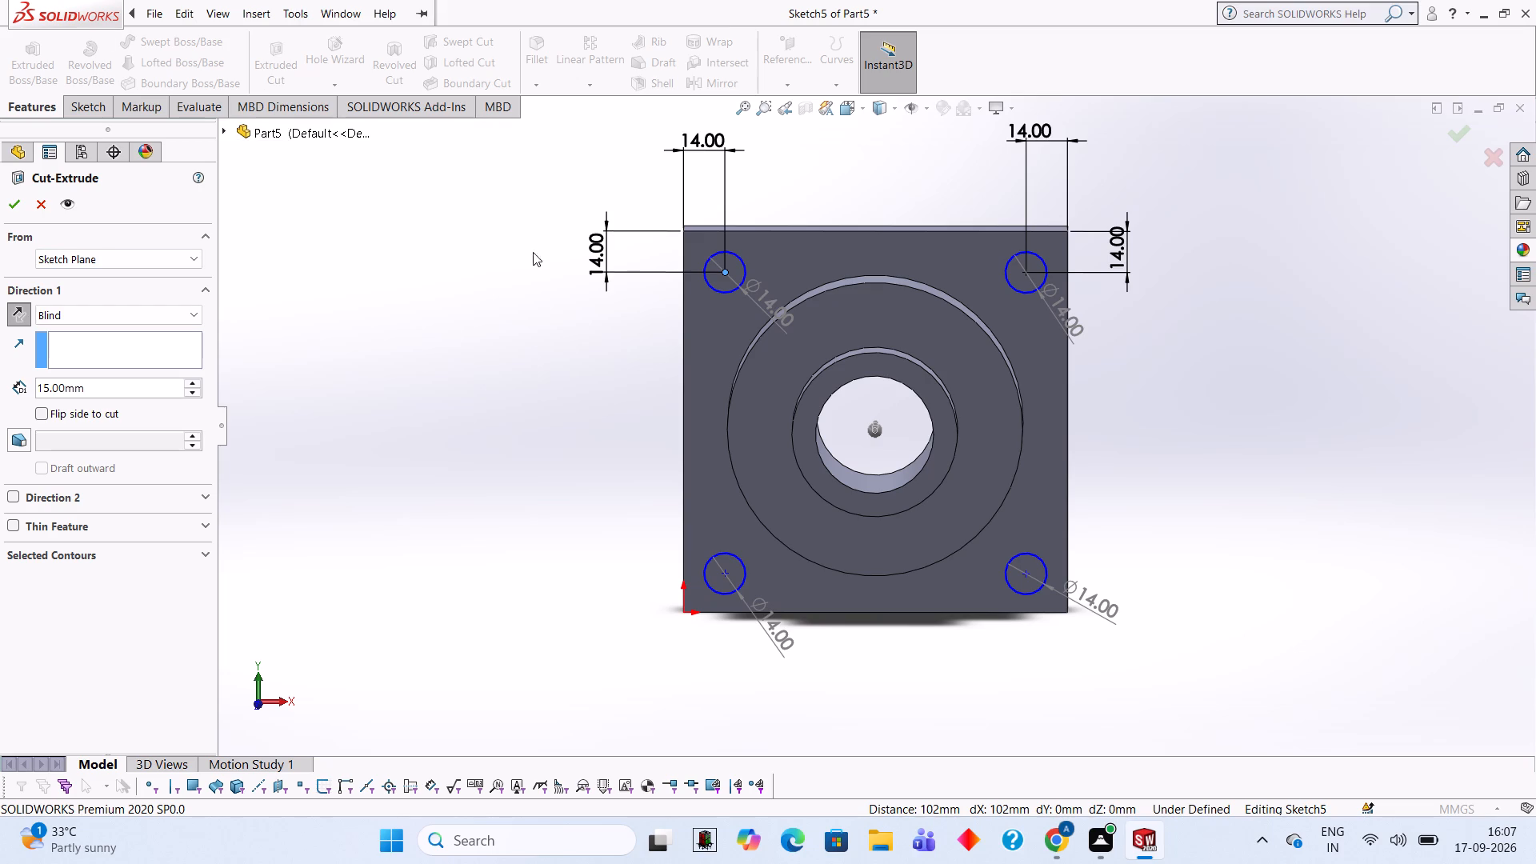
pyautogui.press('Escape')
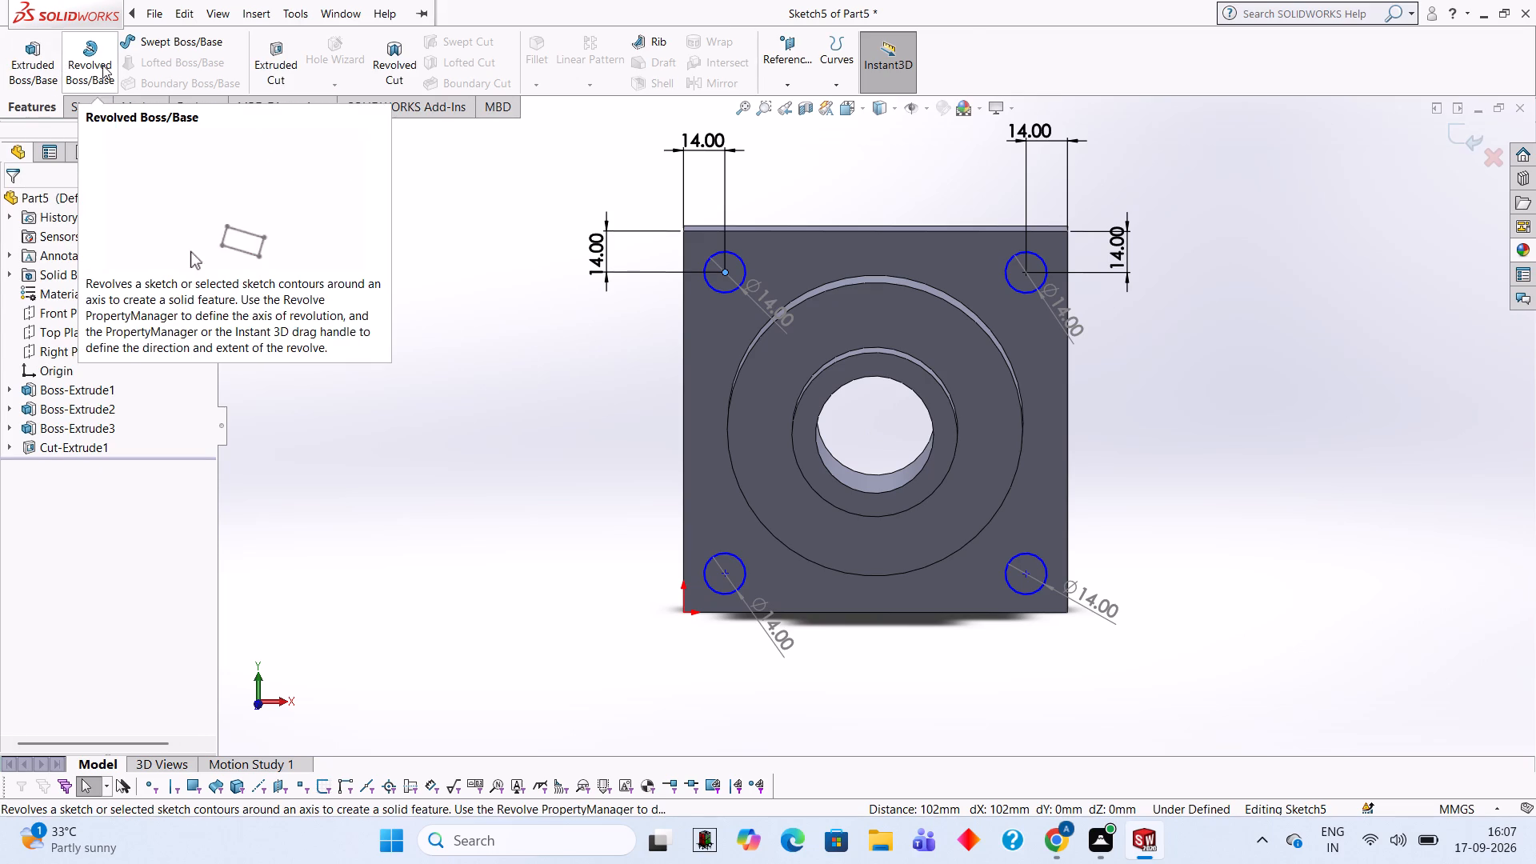
# Dimension the lower-left circle's centre 14 mm from the plate's bottom edge.
pyautogui.click(95, 99)
pyautogui.click(66, 59)
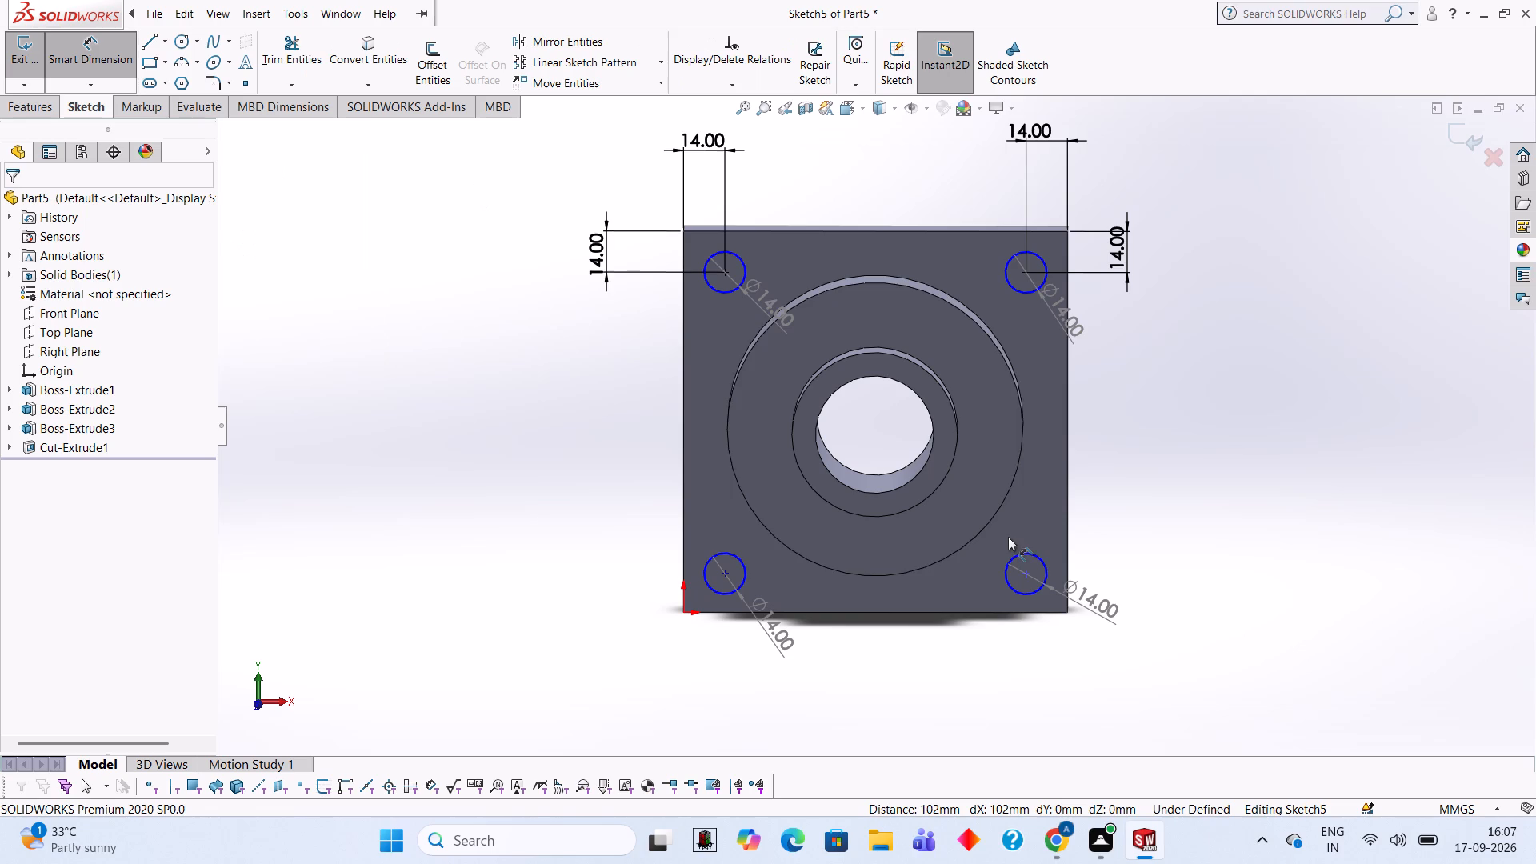
pyautogui.click(681, 505)
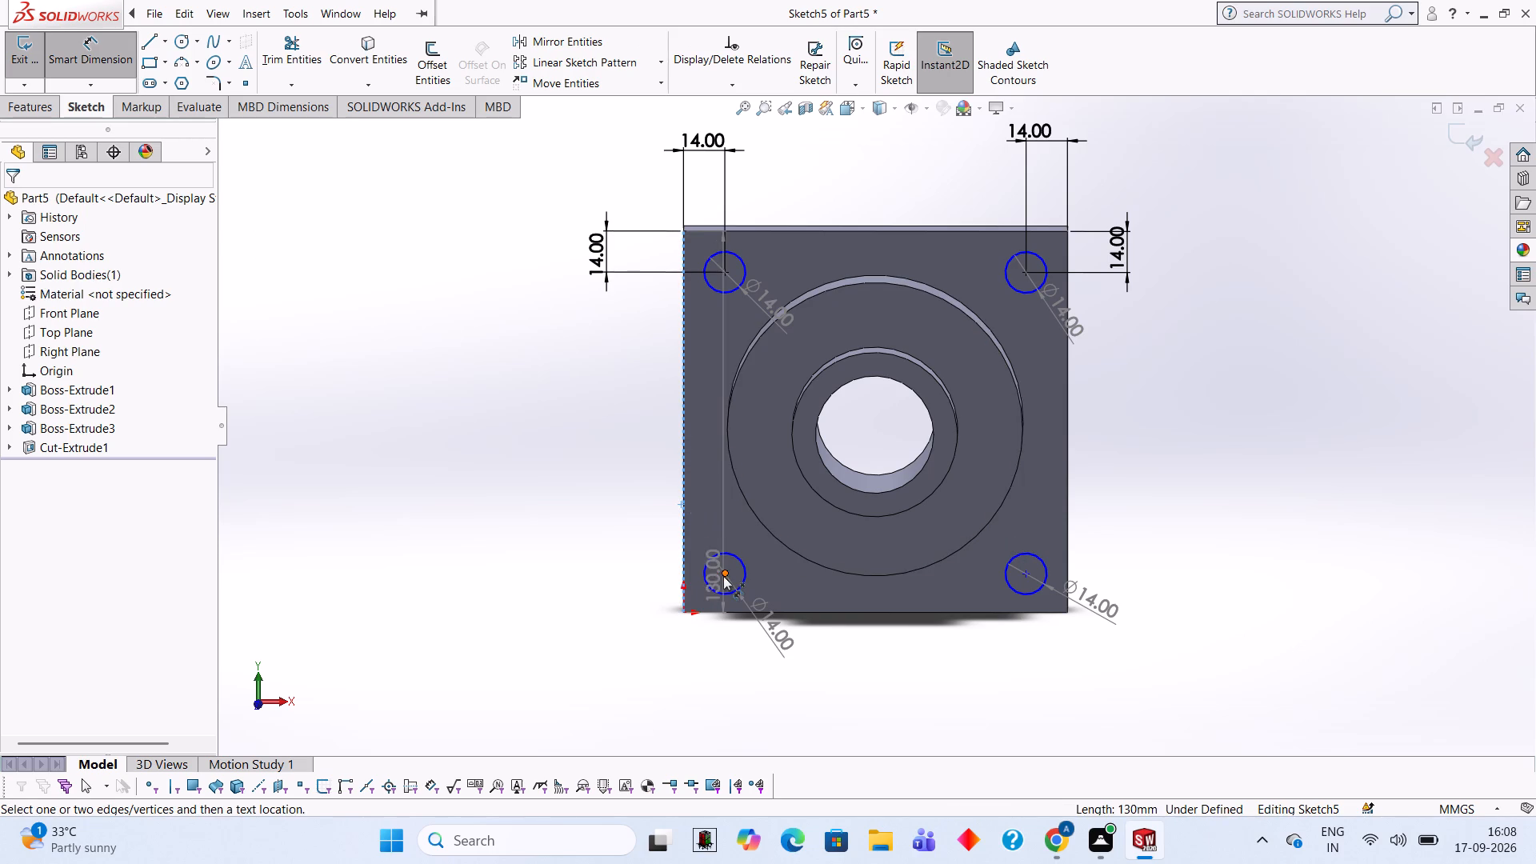
pyautogui.press('Escape')
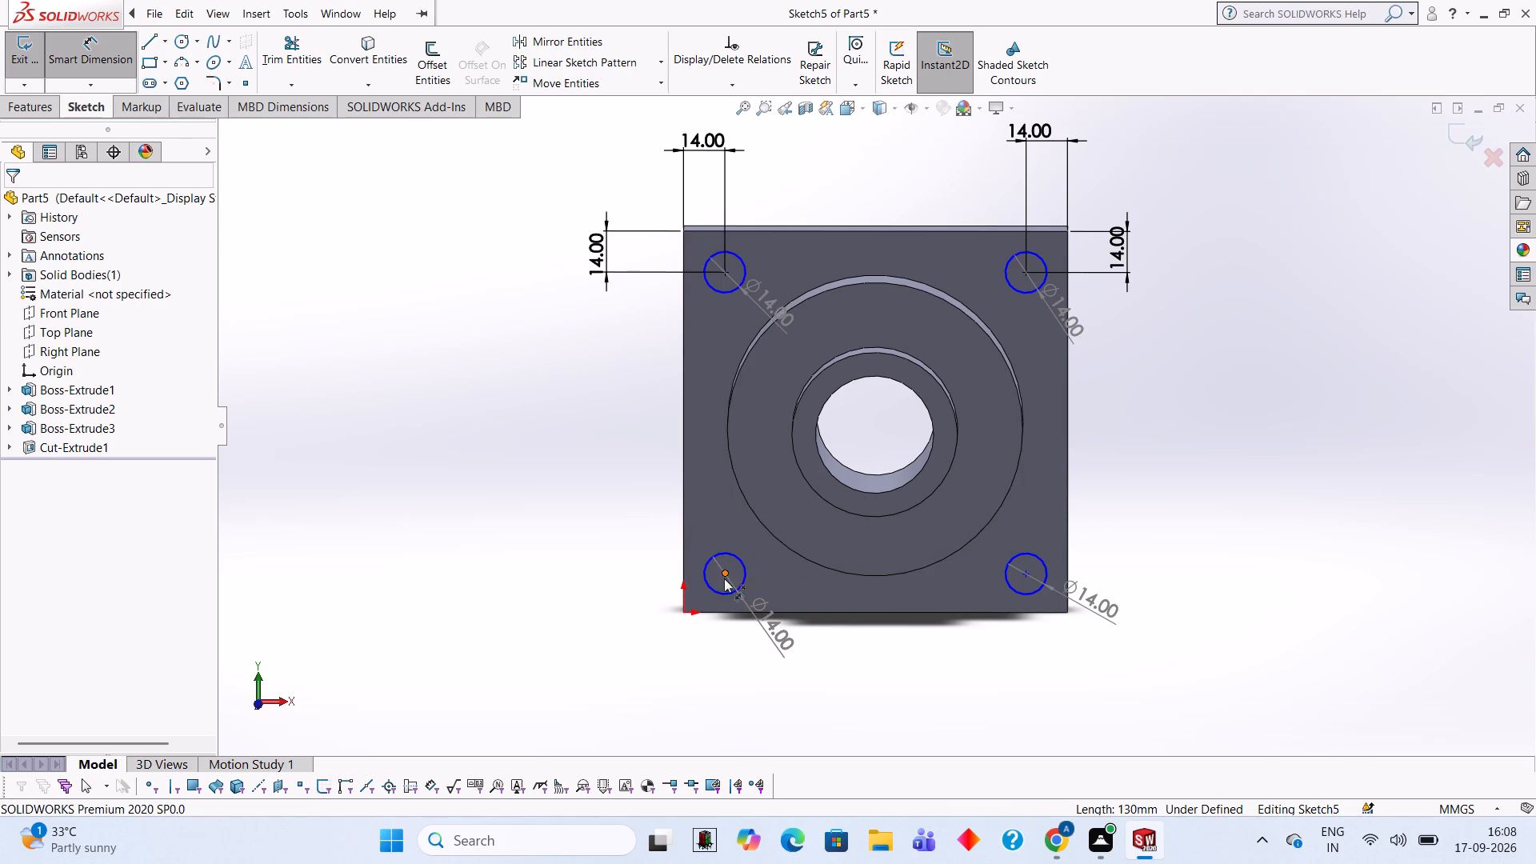
pyautogui.click(722, 570)
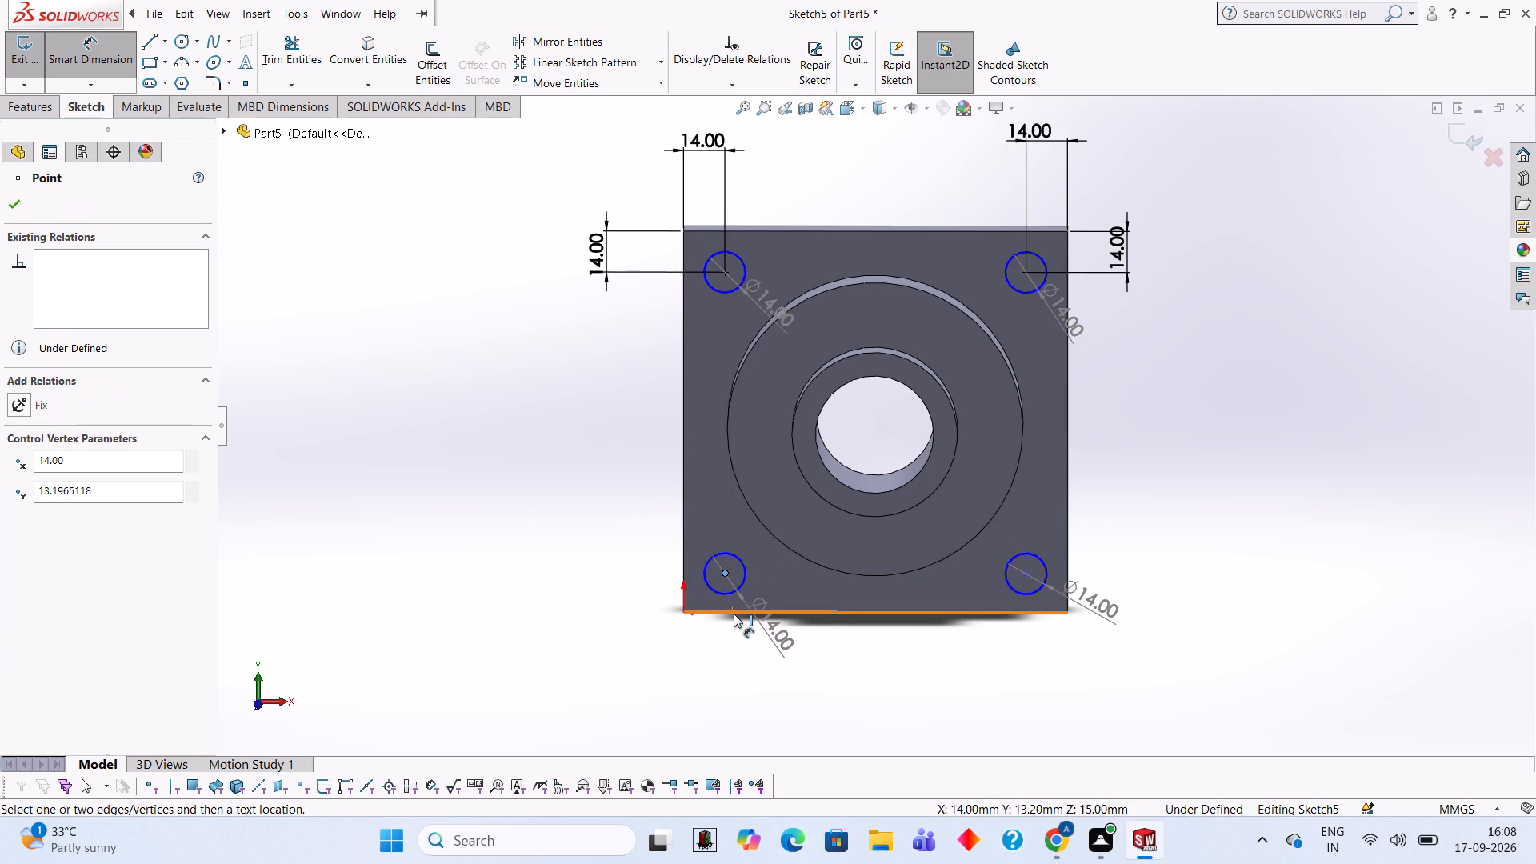
pyautogui.click(732, 612)
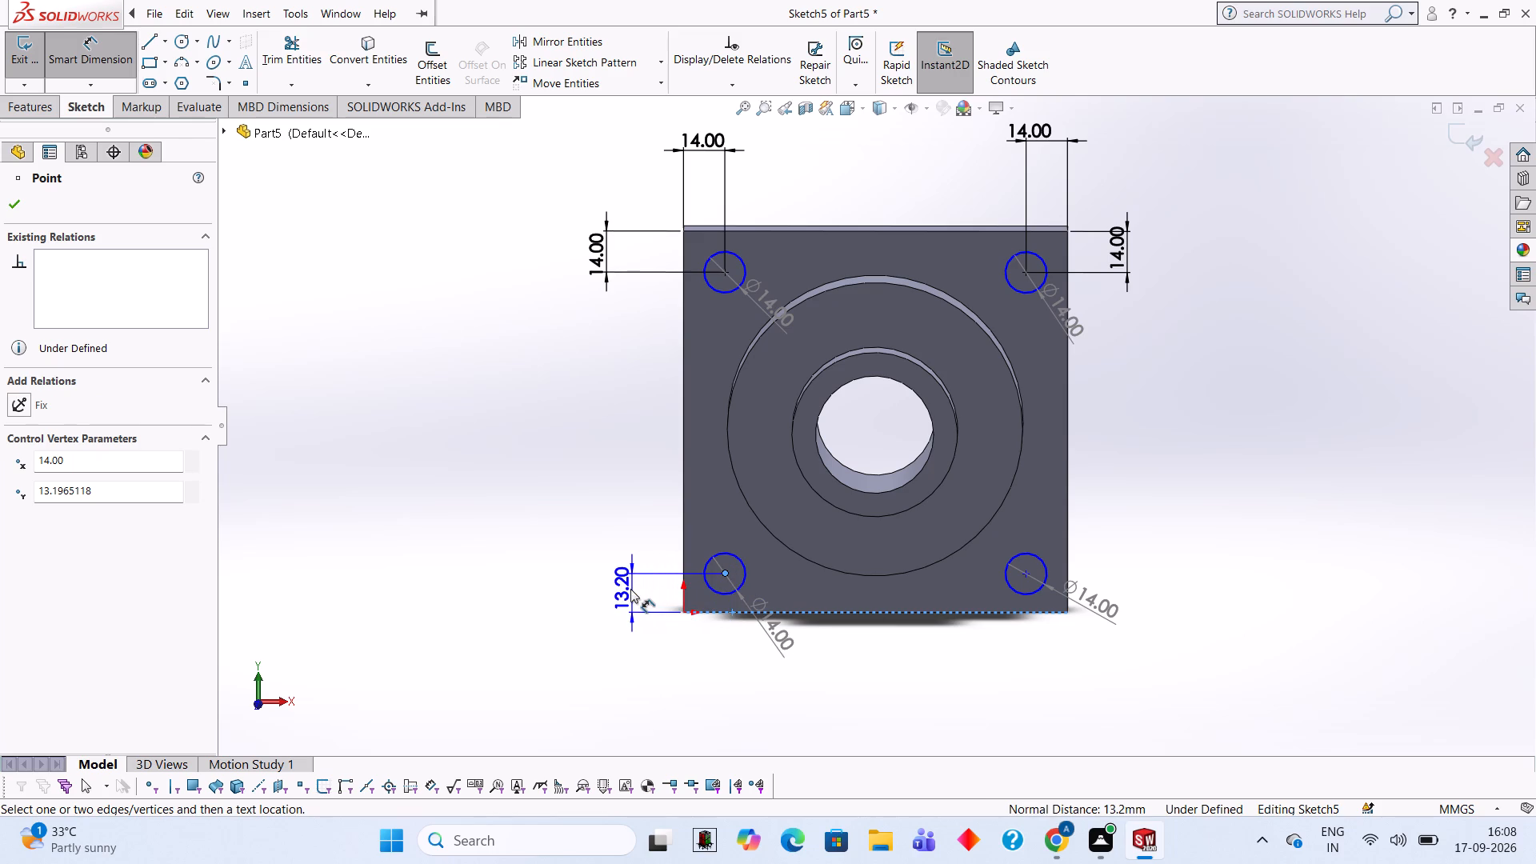
pyautogui.click(630, 589)
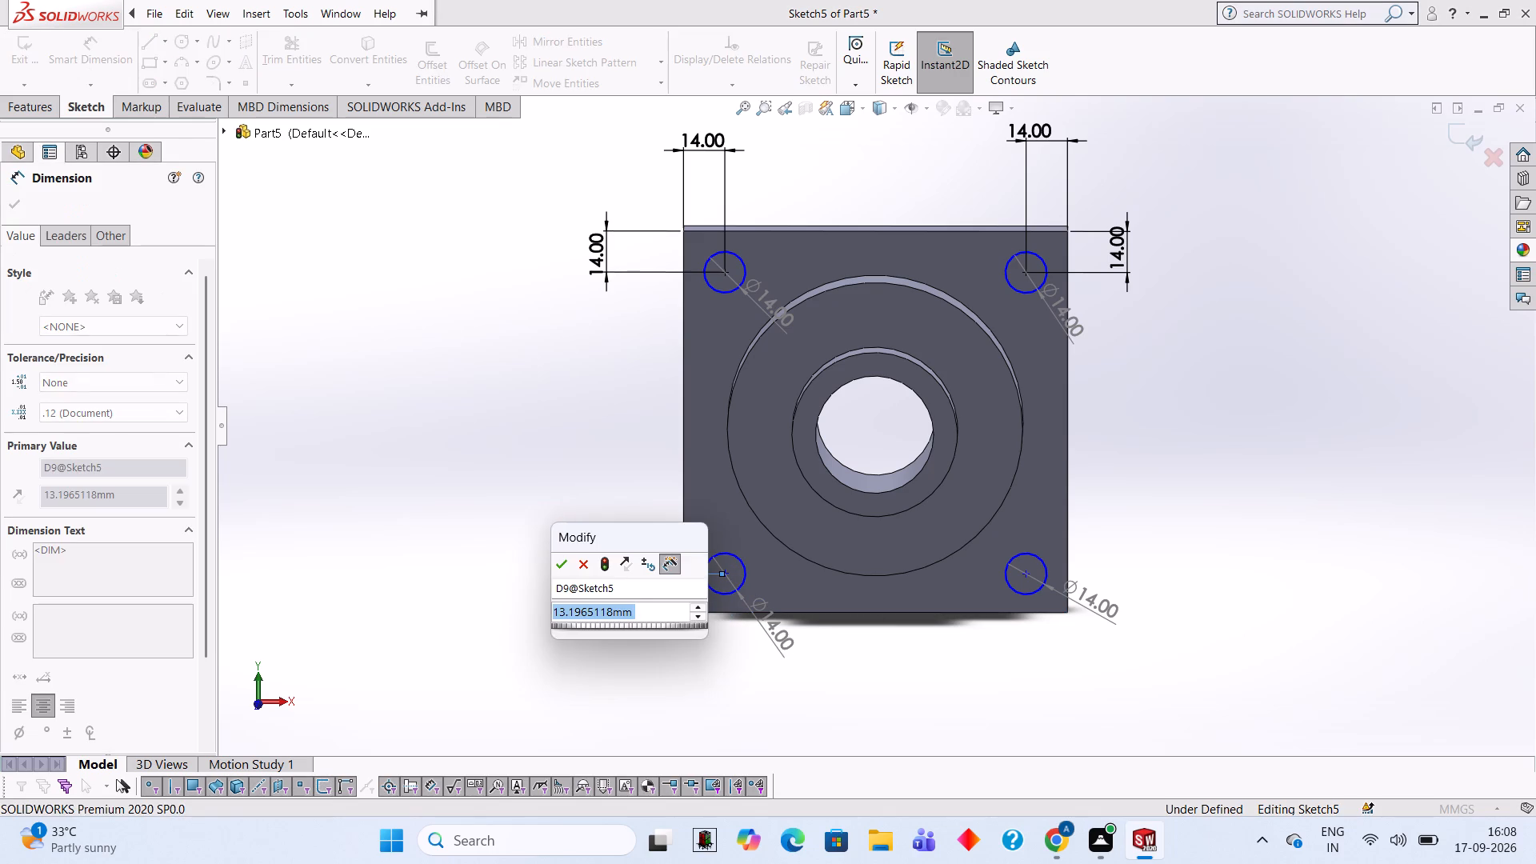
pyautogui.write('14')
pyautogui.press('Return')
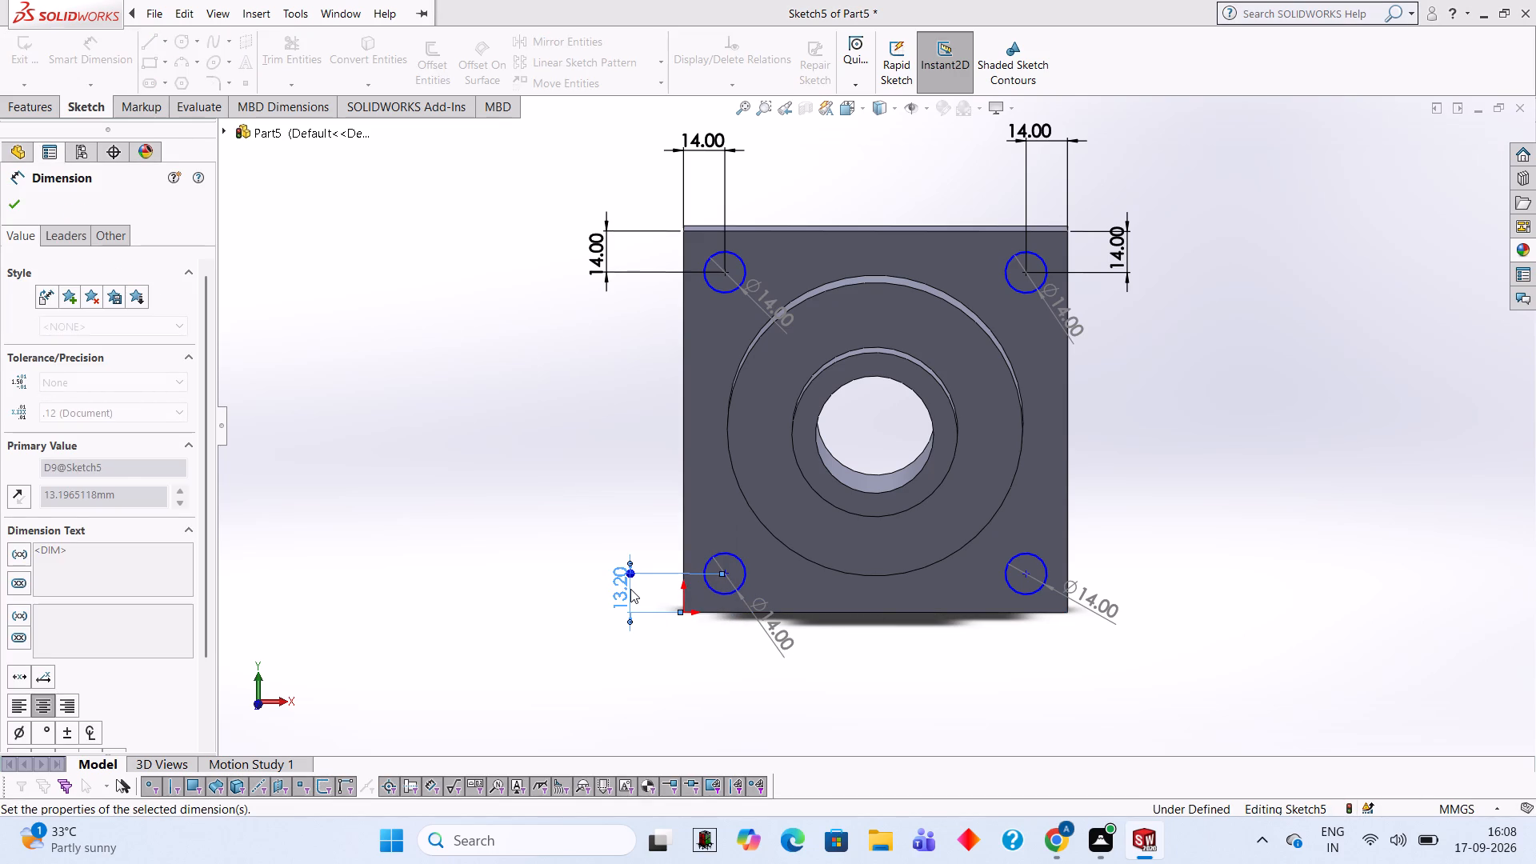
pyautogui.press('Escape')
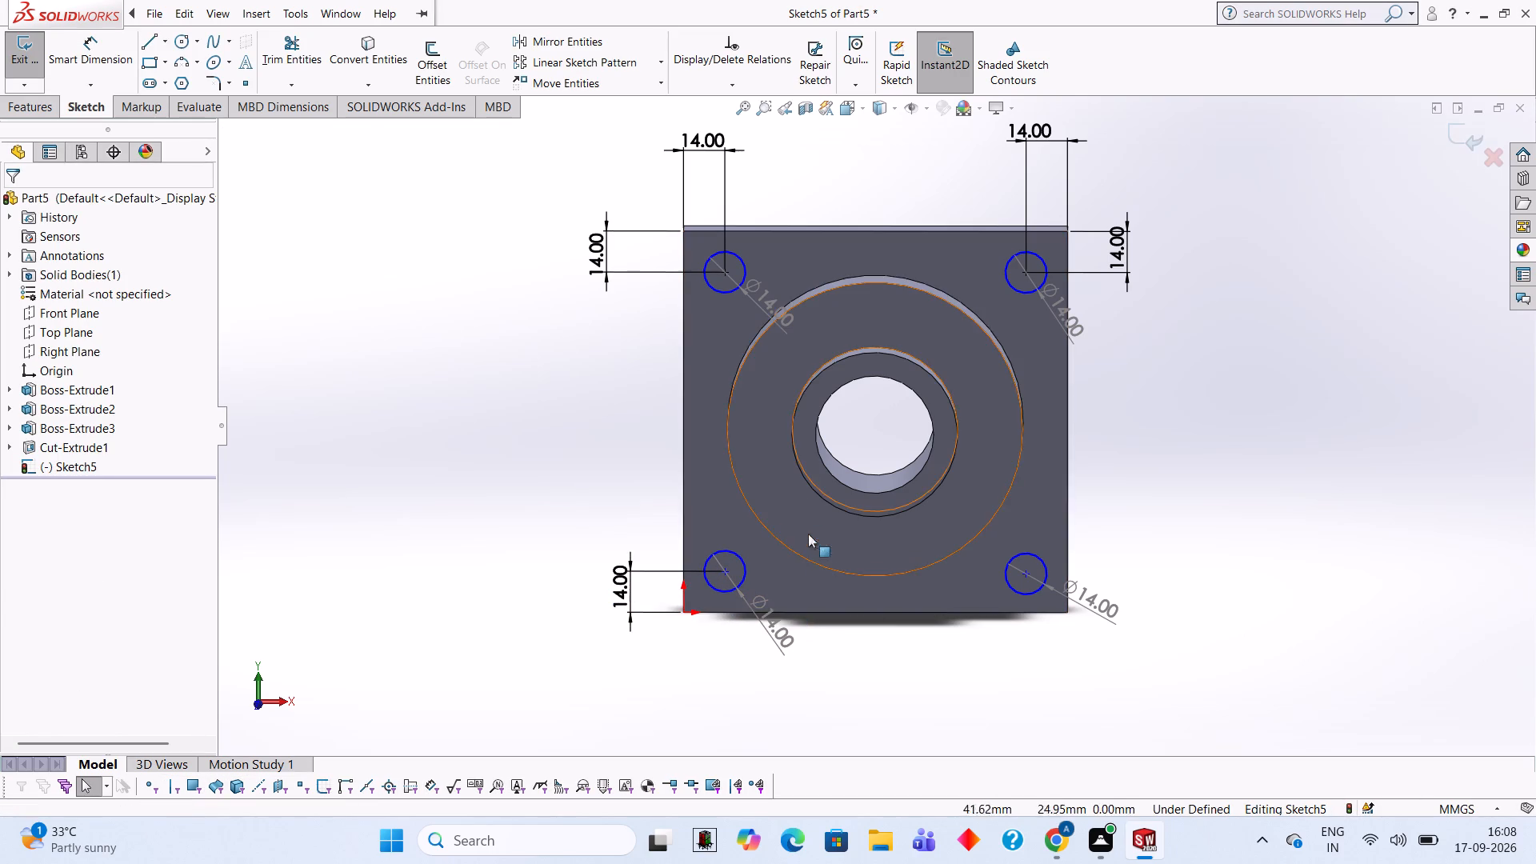
# Dimension the lower-right circle's centre 14 mm from the plate's right edge.
pyautogui.click(90, 64)
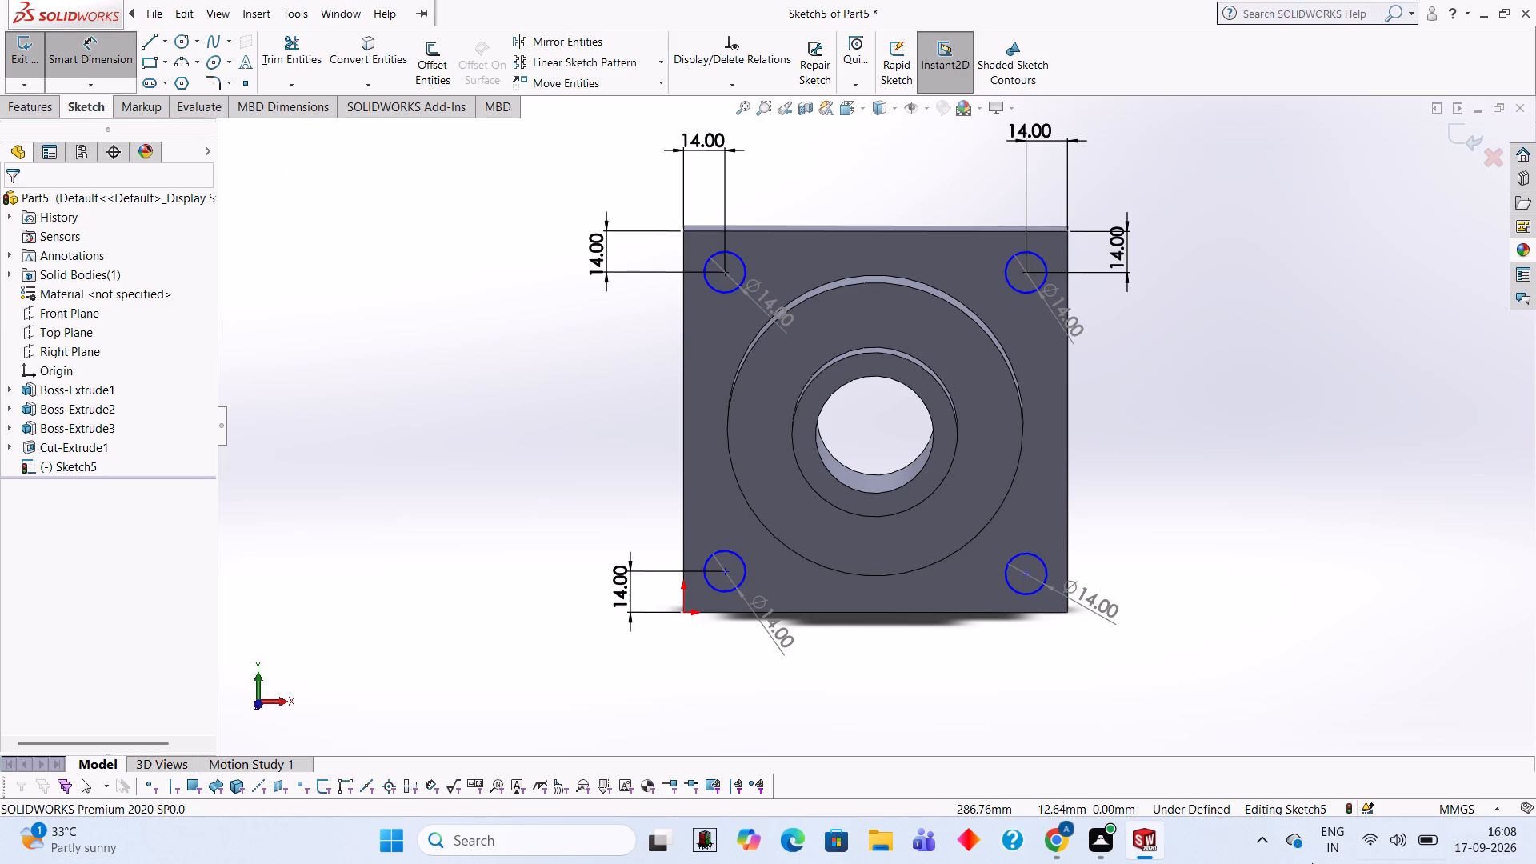
pyautogui.click(1027, 573)
pyautogui.click(1070, 585)
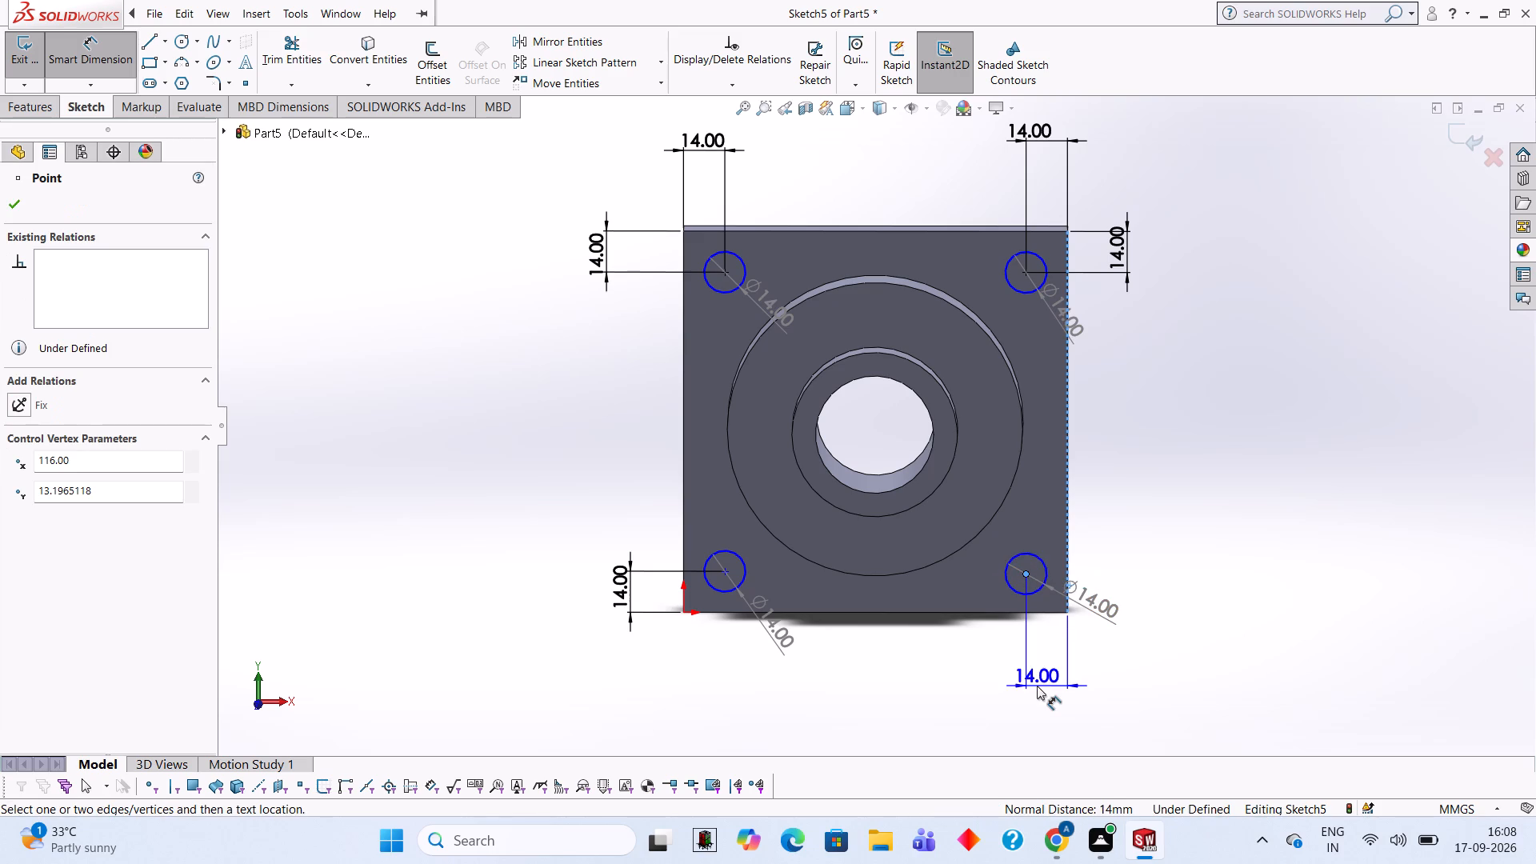
pyautogui.click(1037, 686)
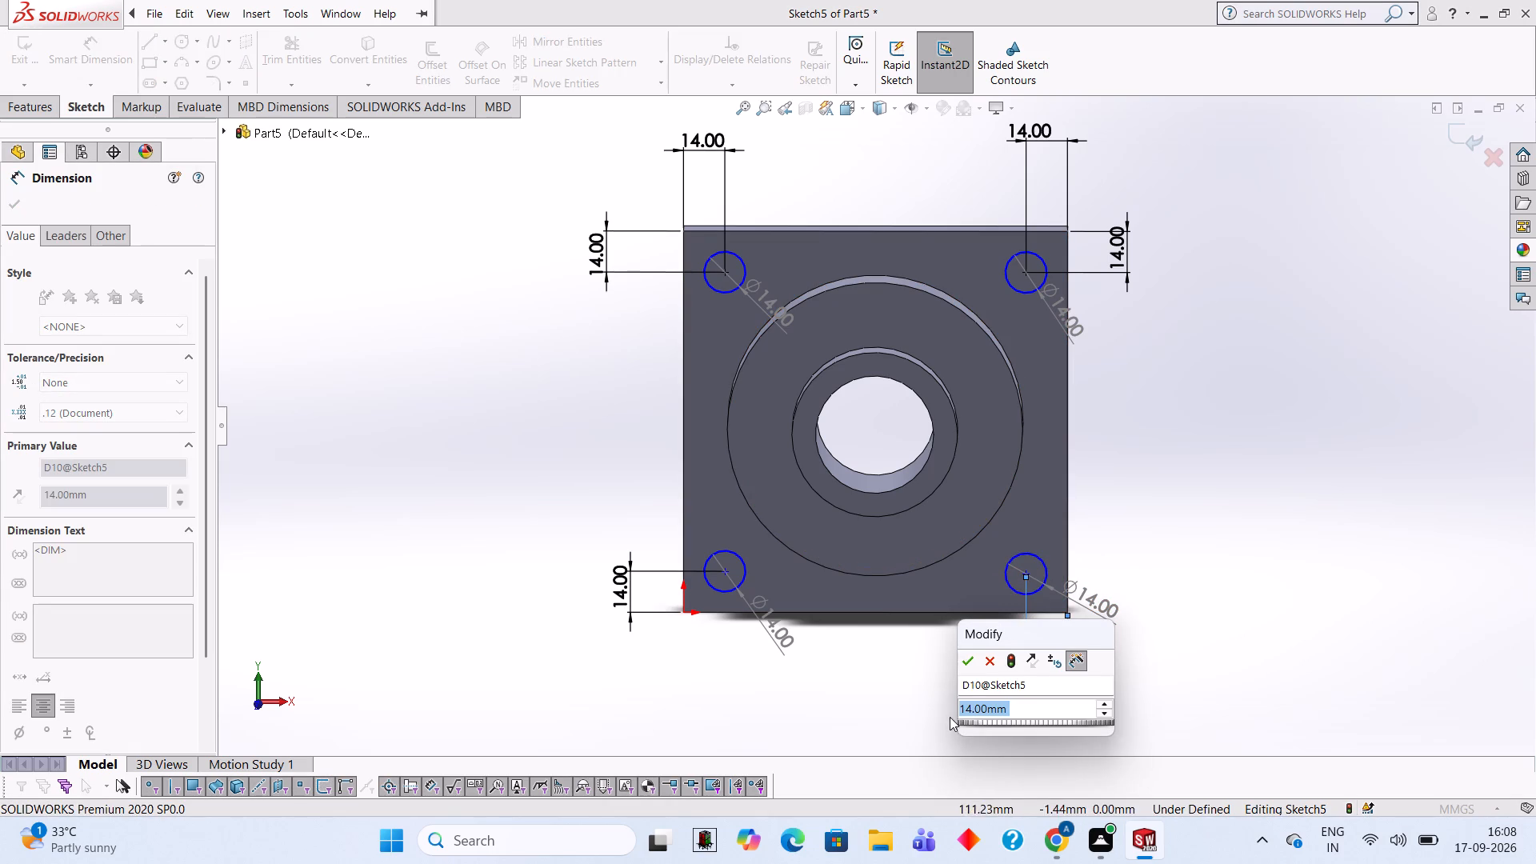
pyautogui.click(966, 668)
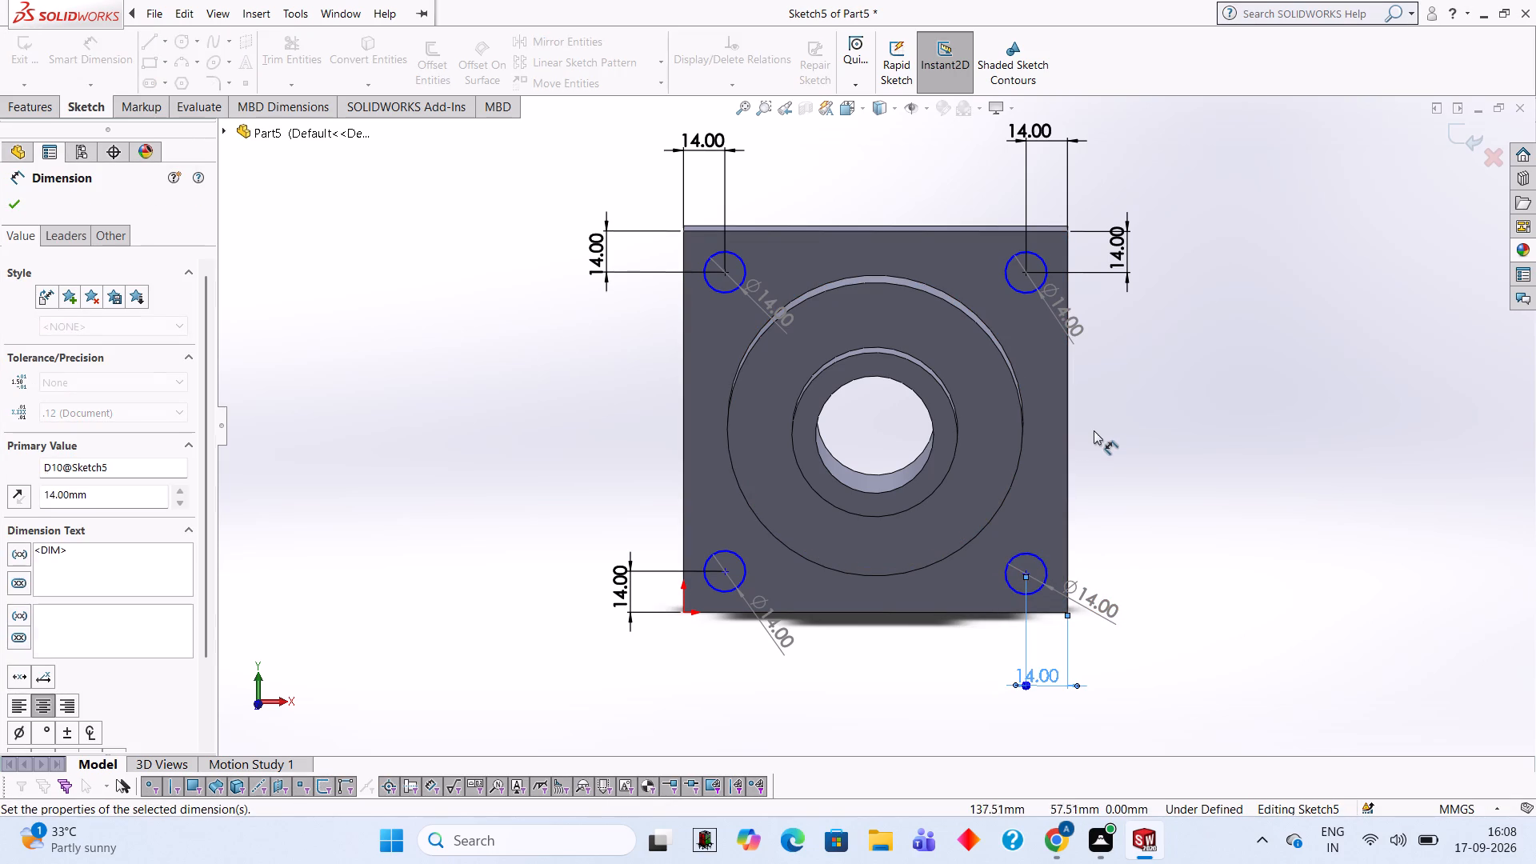
pyautogui.press('Escape')
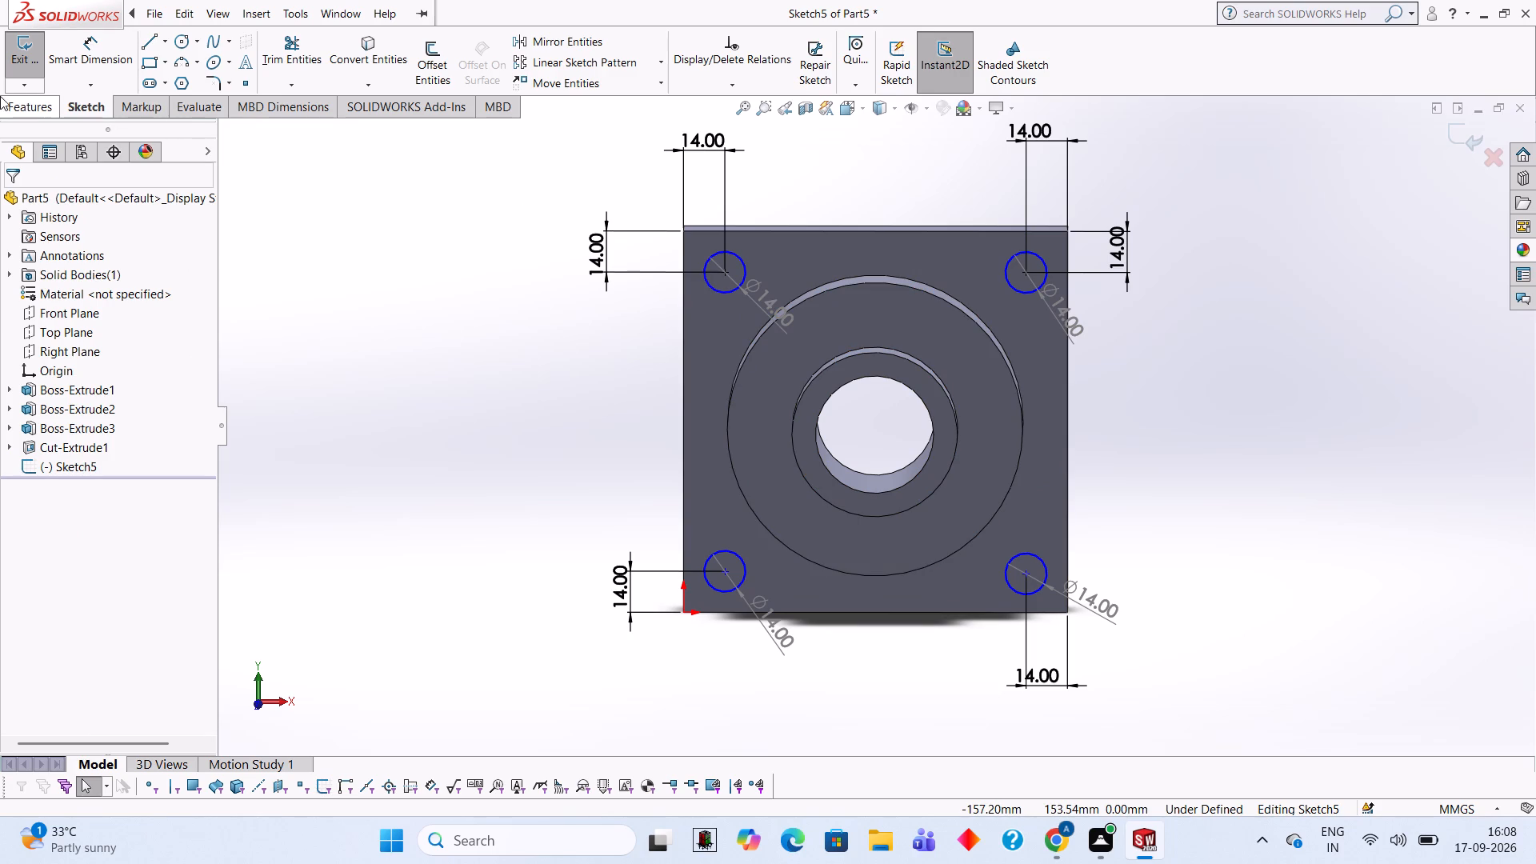
# Cut-extrude the four corner circles 15 mm deep in the default direction, into the plate.
pyautogui.click(34, 98)
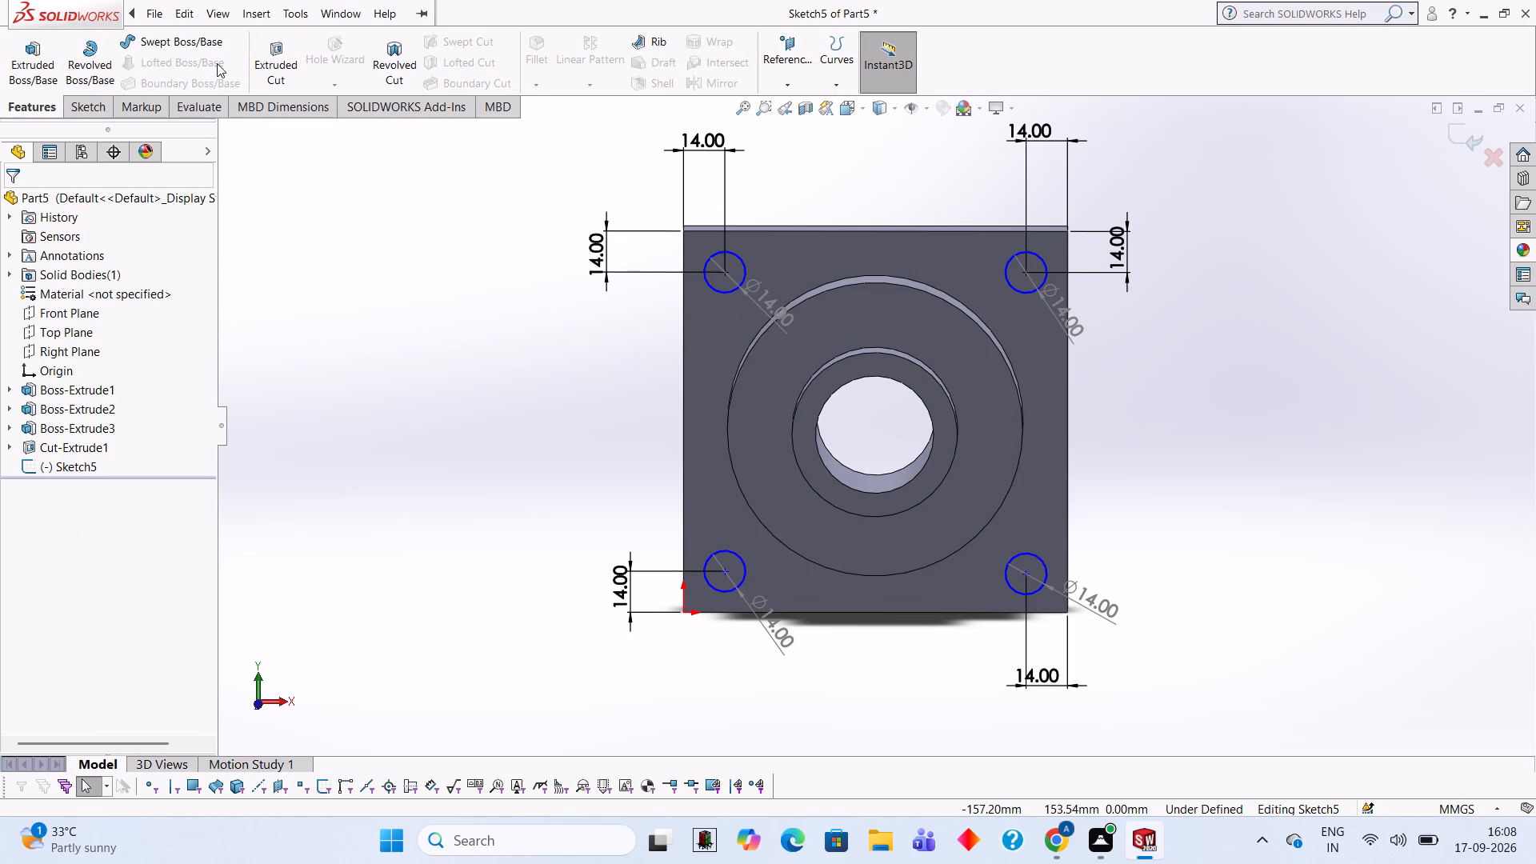
pyautogui.click(255, 66)
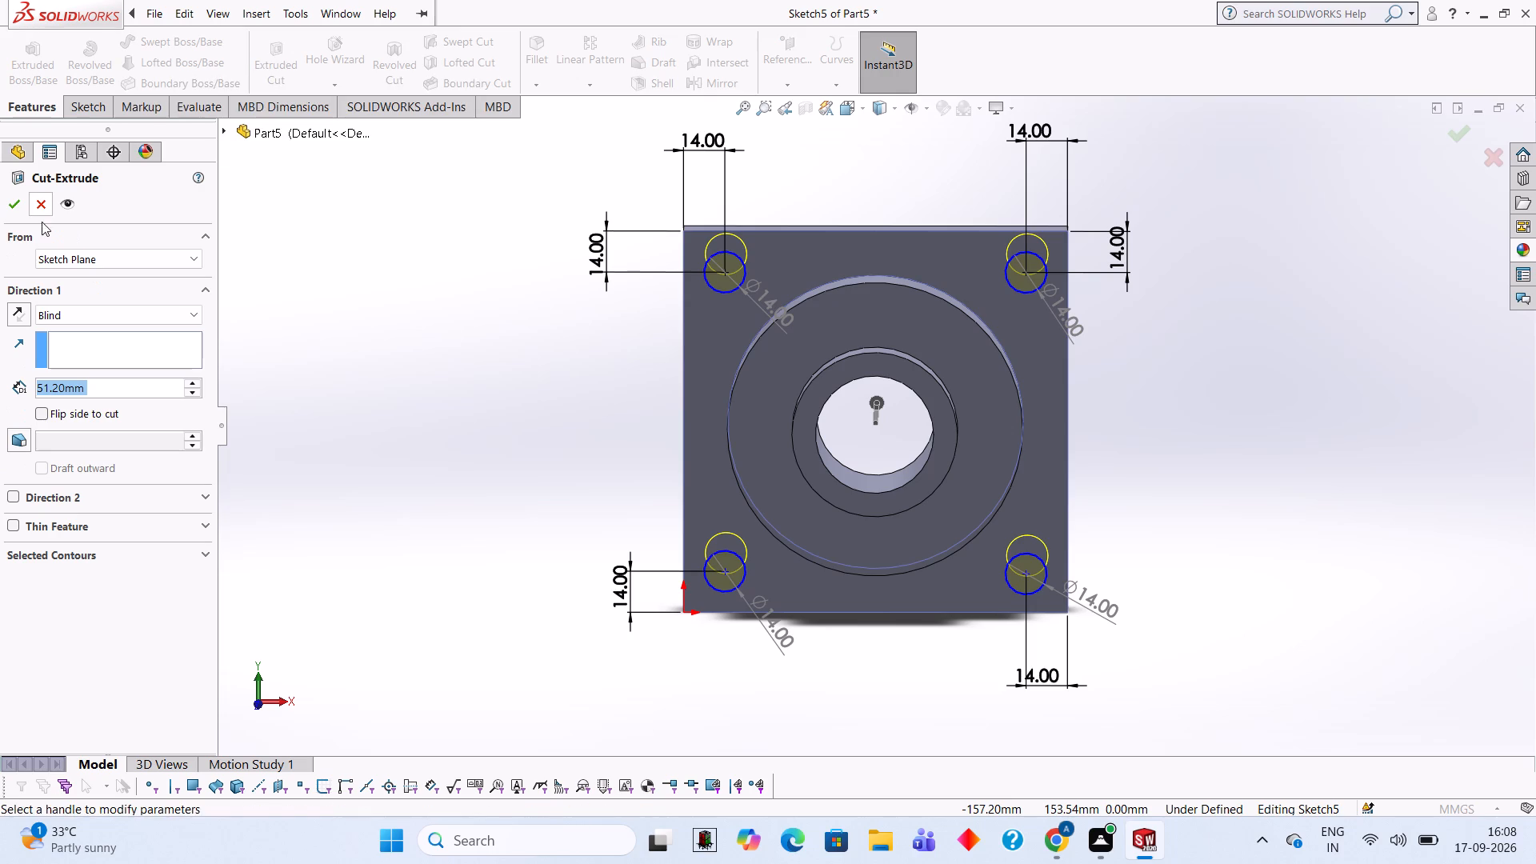
pyautogui.write('15')
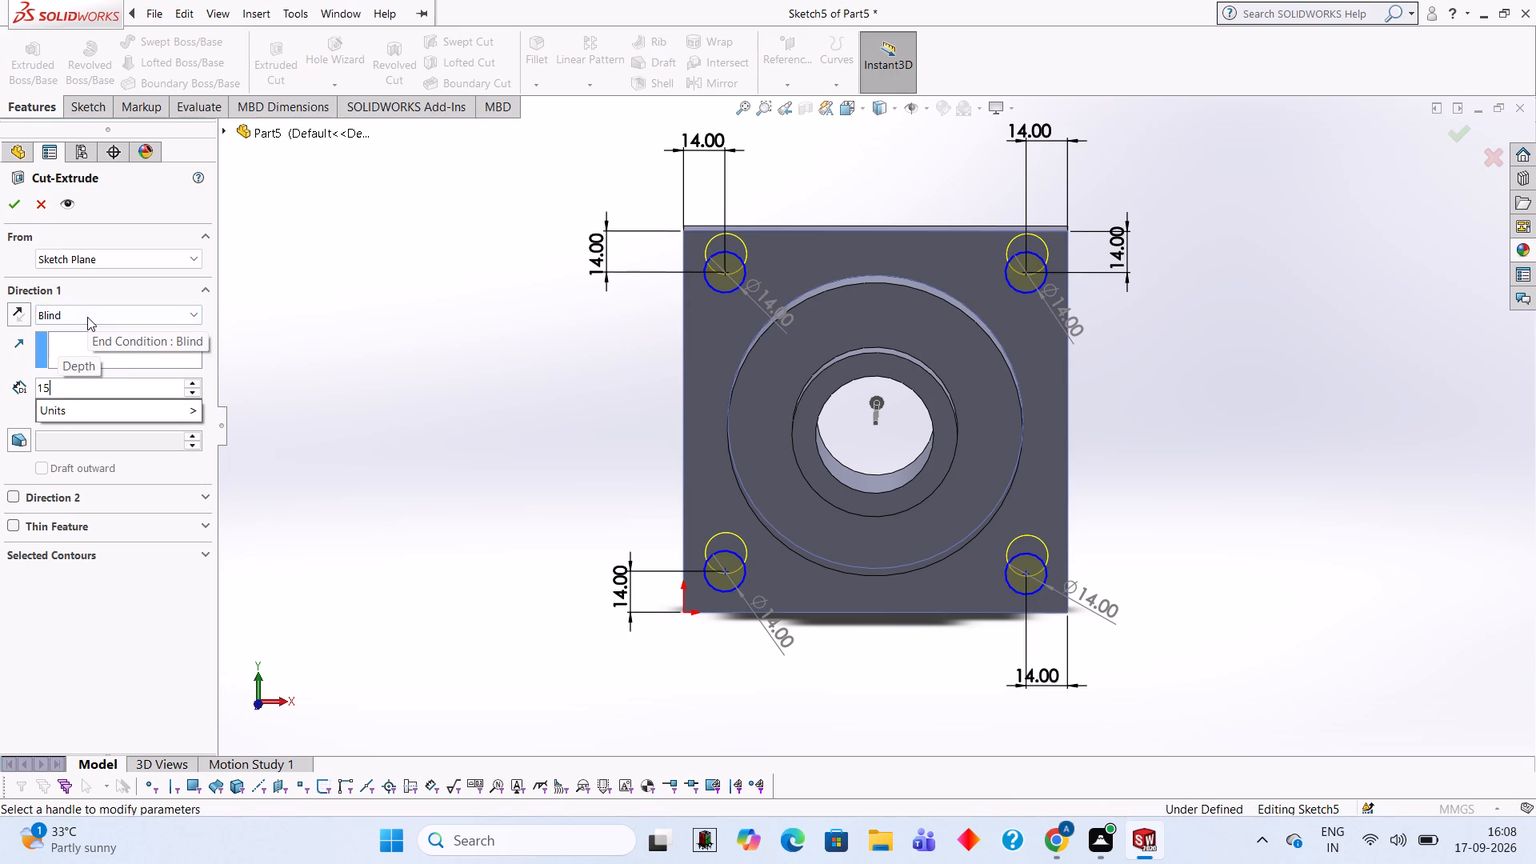
pyautogui.press('Return')
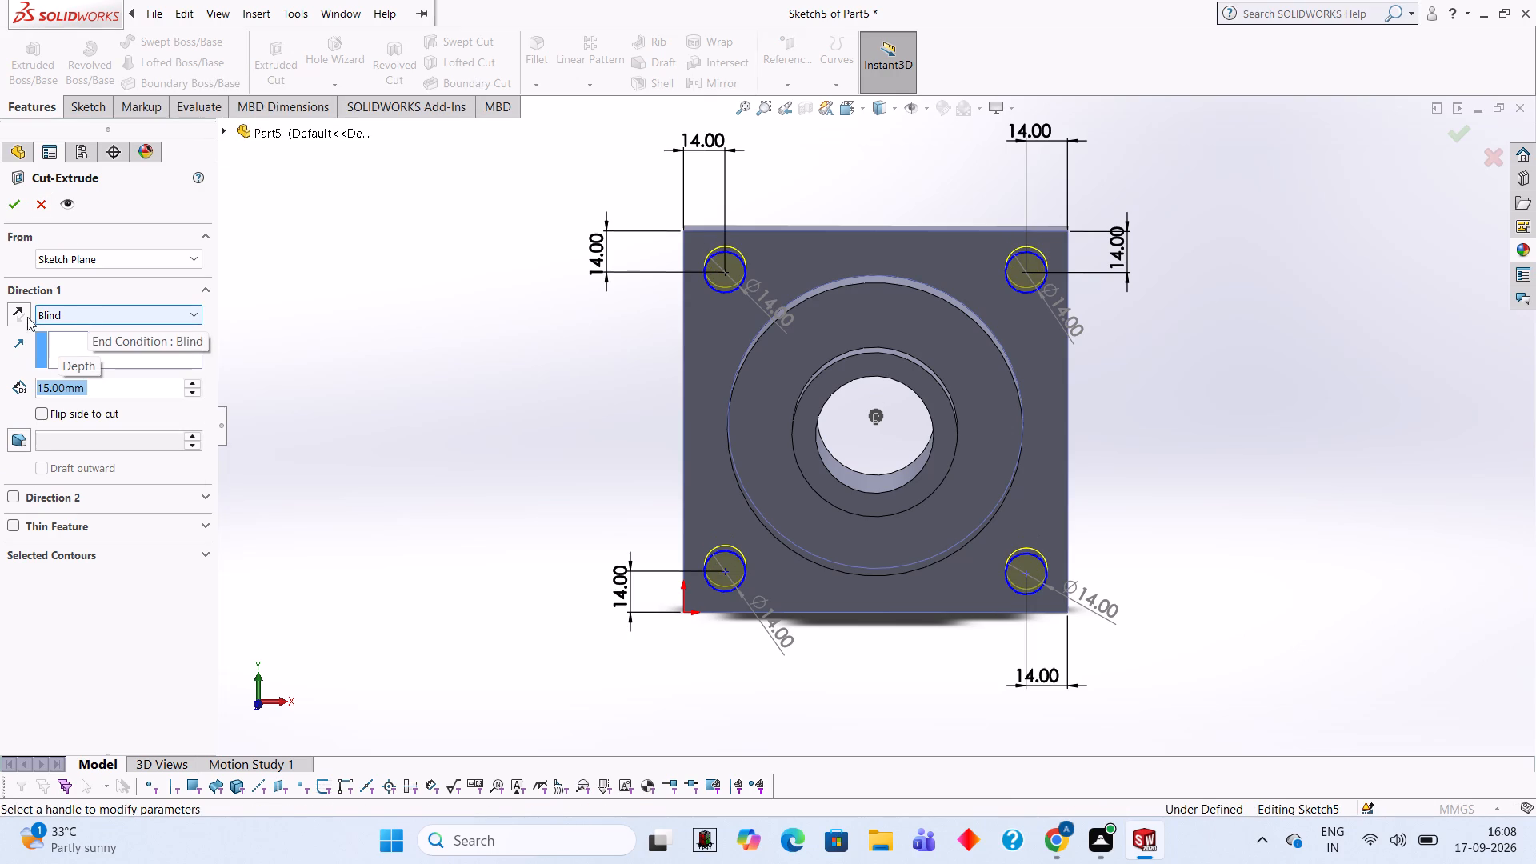
pyautogui.click(21, 317)
pyautogui.click(21, 317)
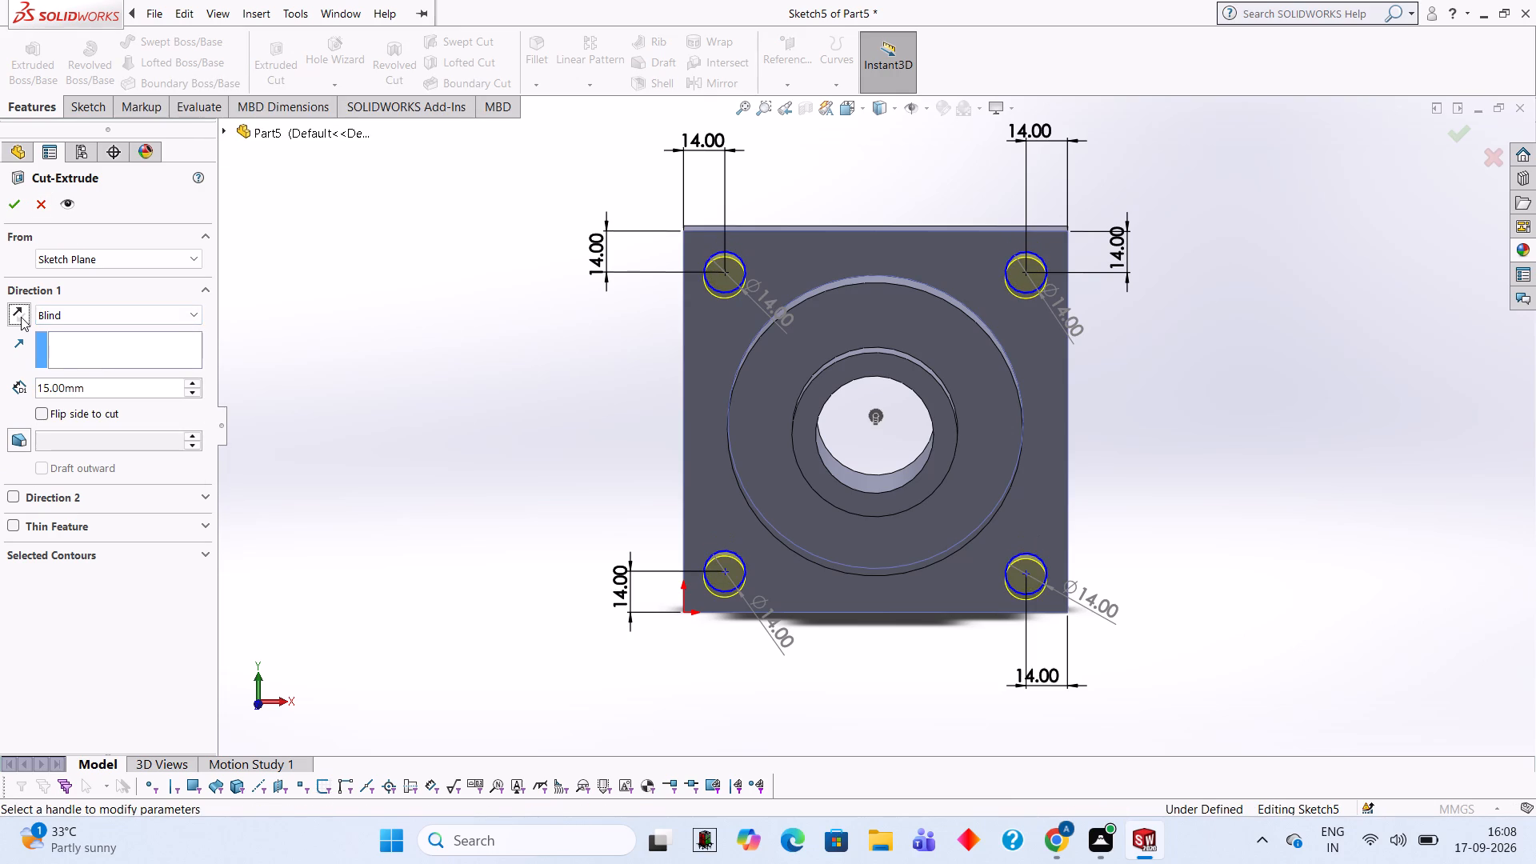
pyautogui.click(21, 317)
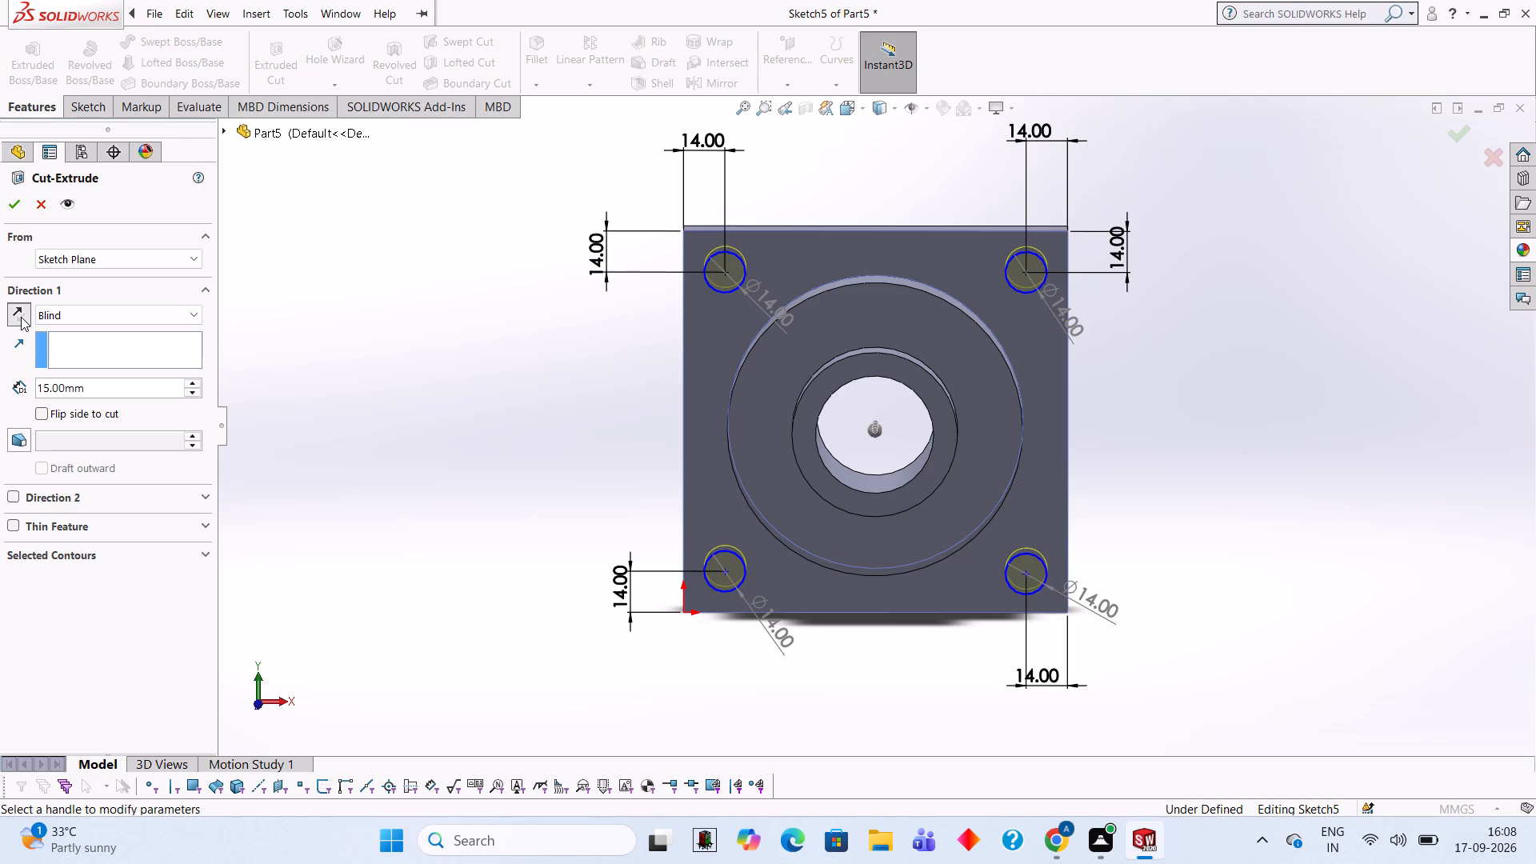
pyautogui.click(21, 317)
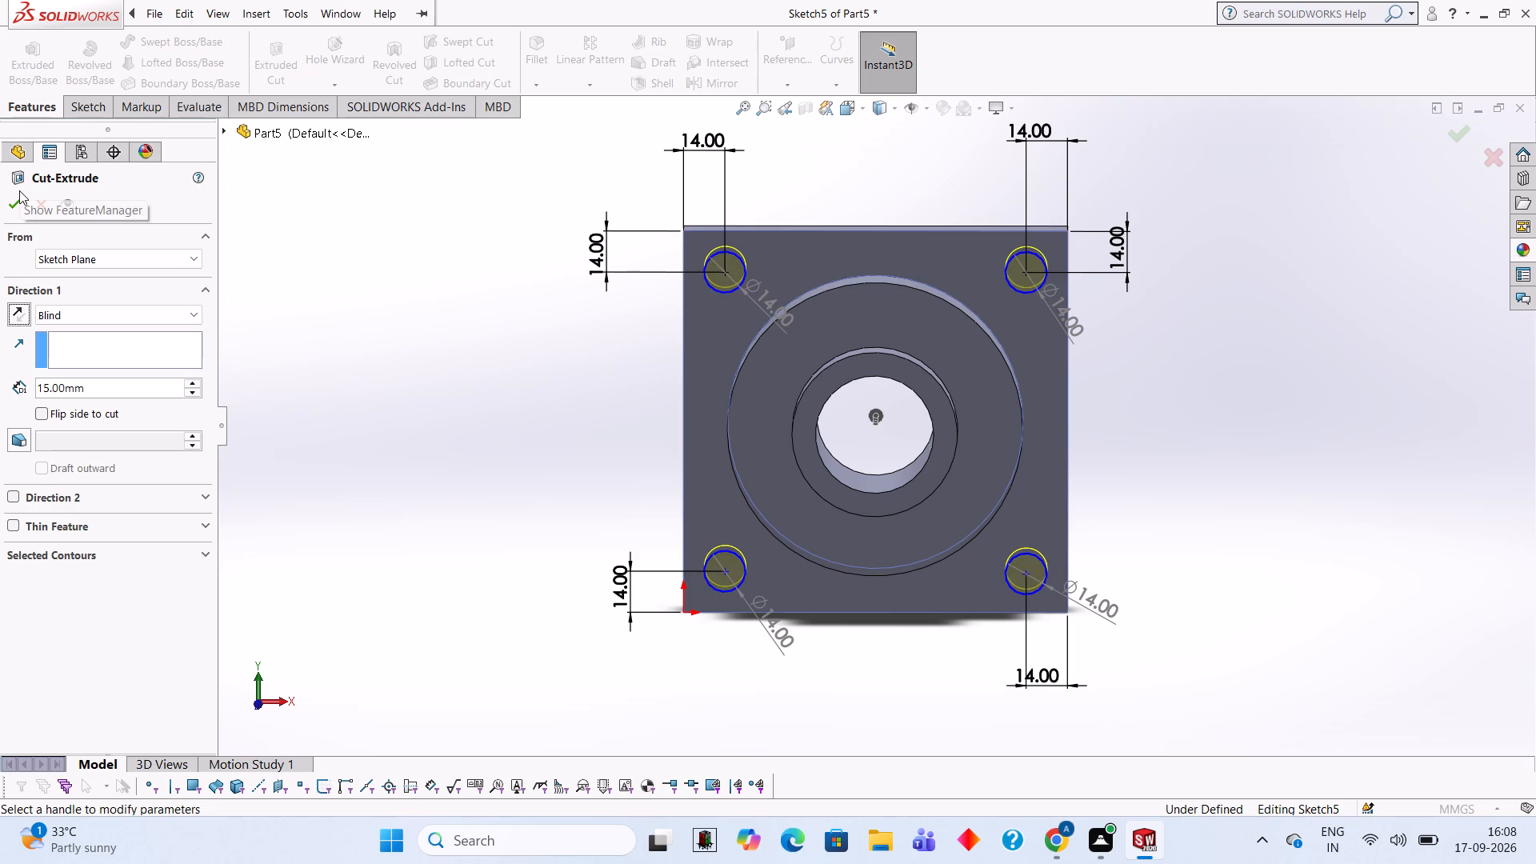
pyautogui.click(18, 192)
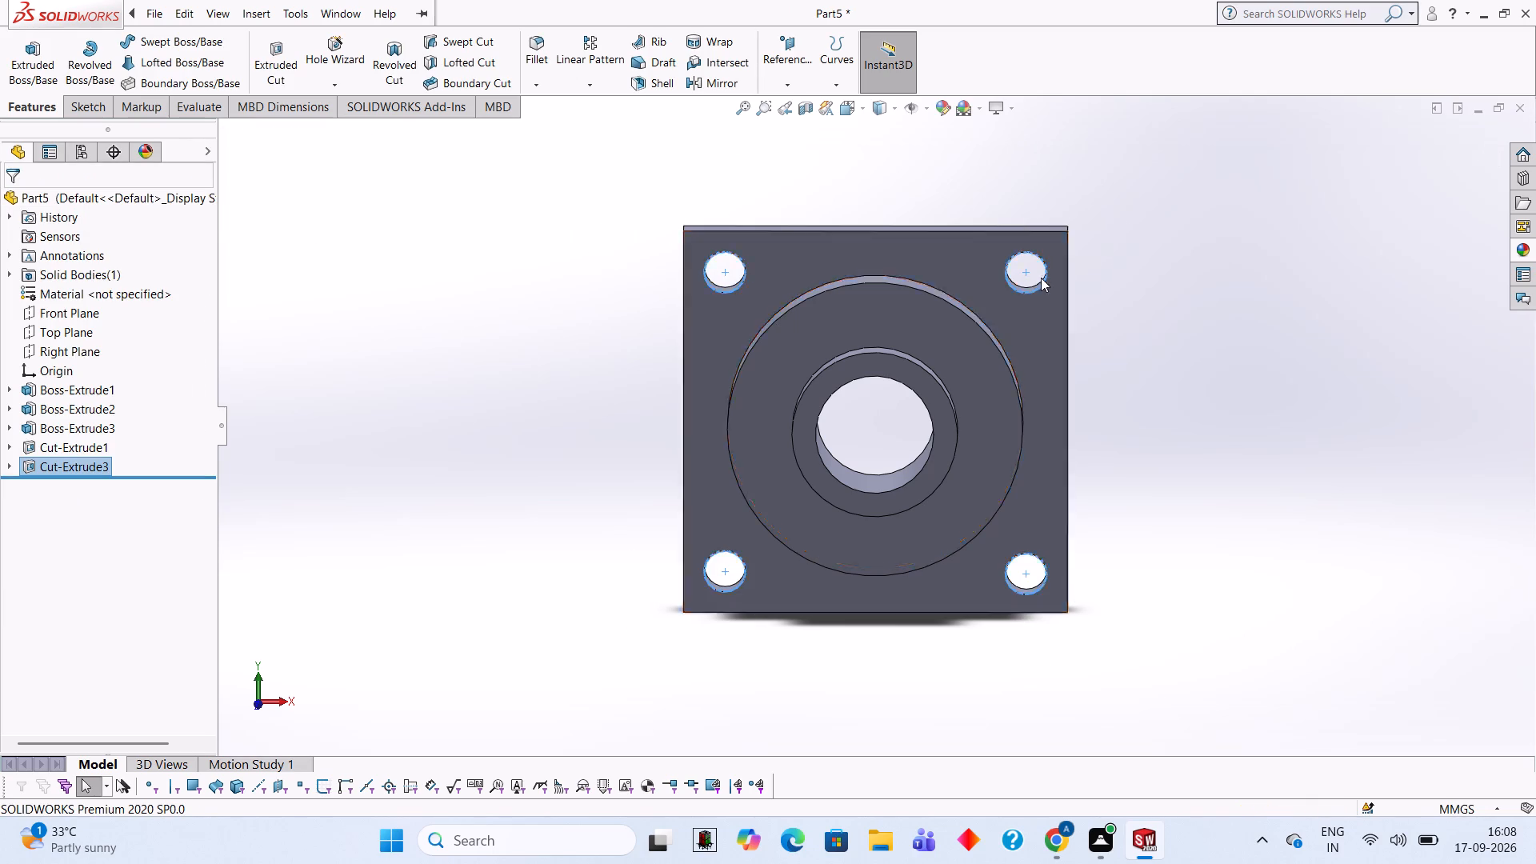
# Examine the corner holes, bore and stepped bosses from the plate's back, front and side.
pyautogui.rightClick(1186, 351)
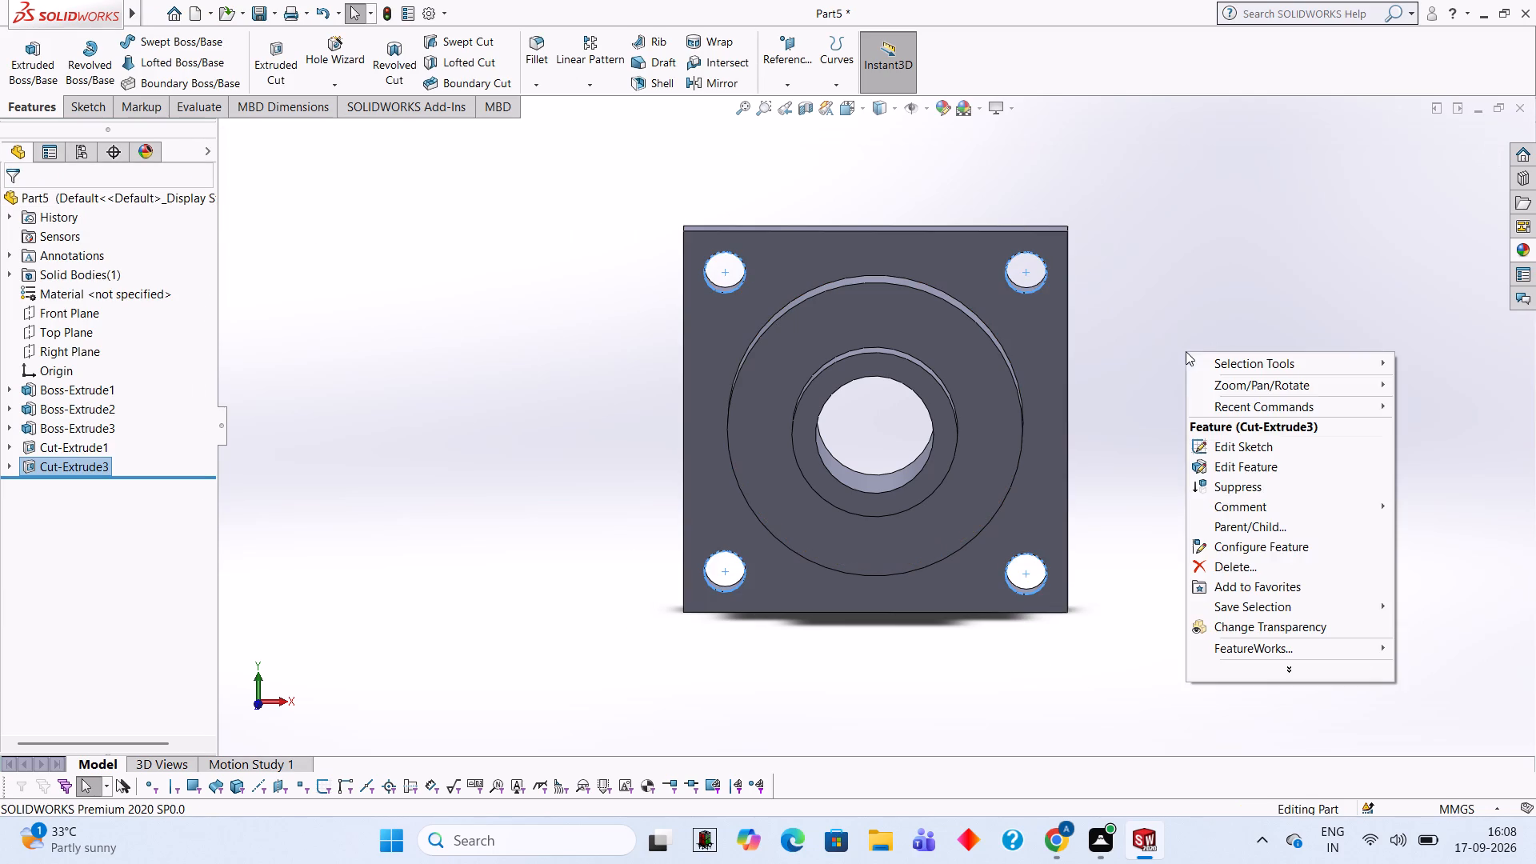
pyautogui.click(1316, 393)
pyautogui.click(1135, 464)
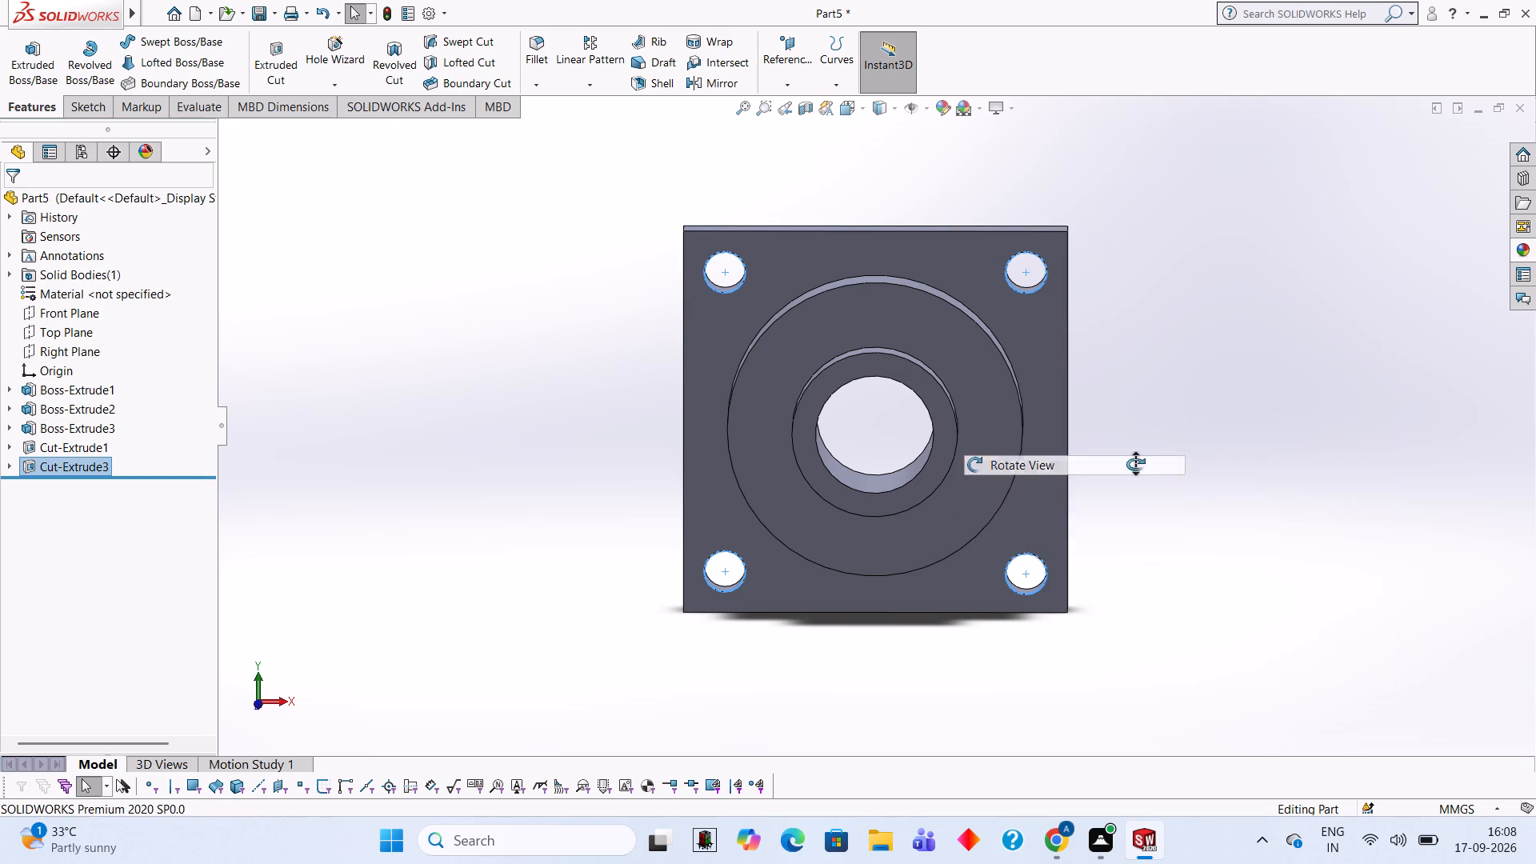
pyautogui.moveTo(1146, 430); pyautogui.dragTo(818, 442)
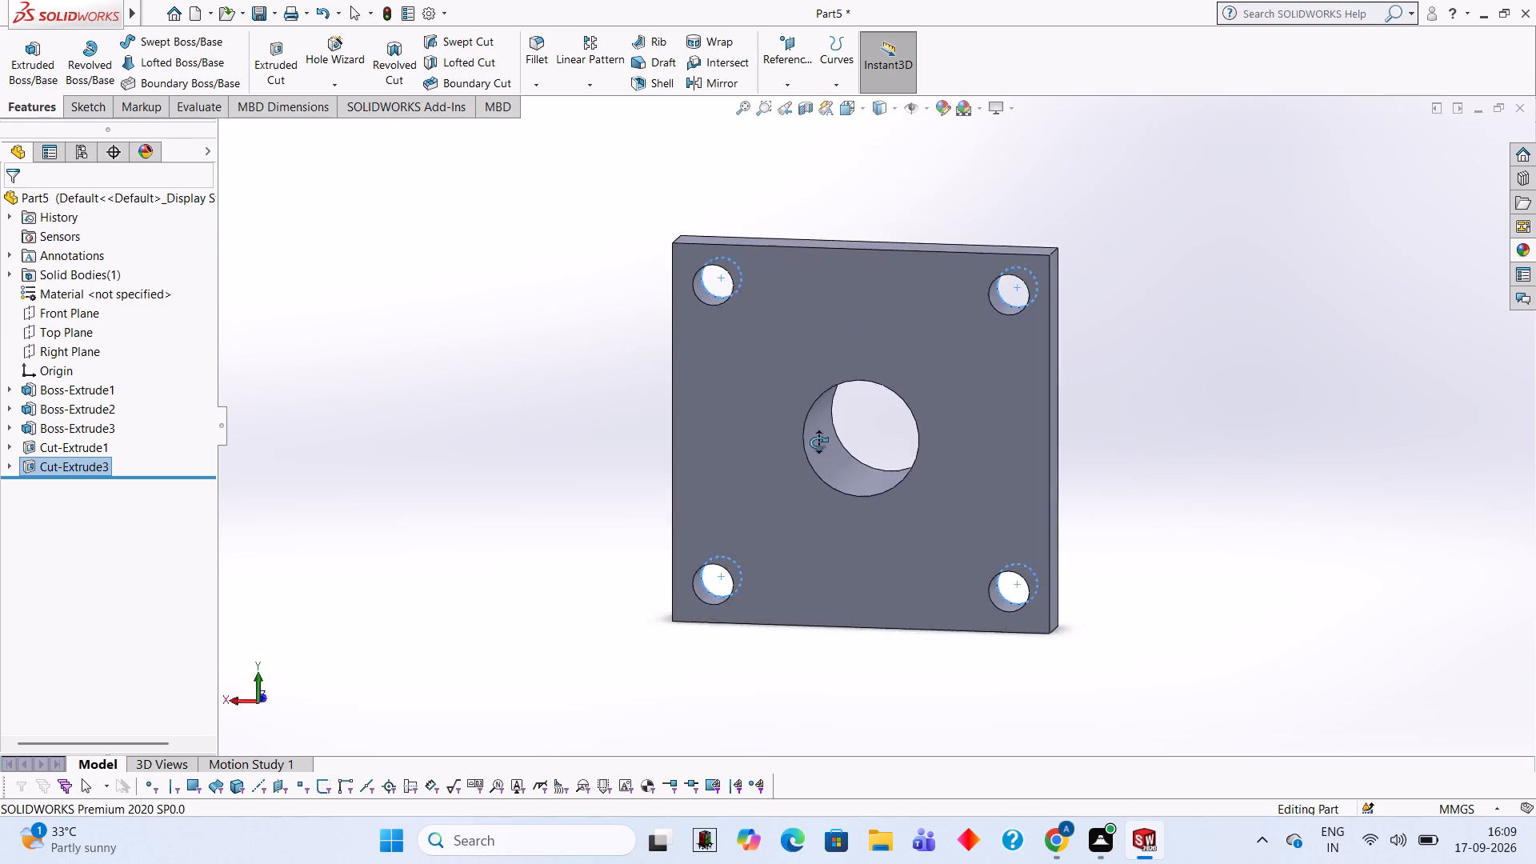
pyautogui.moveTo(818, 442); pyautogui.dragTo(1101, 323)
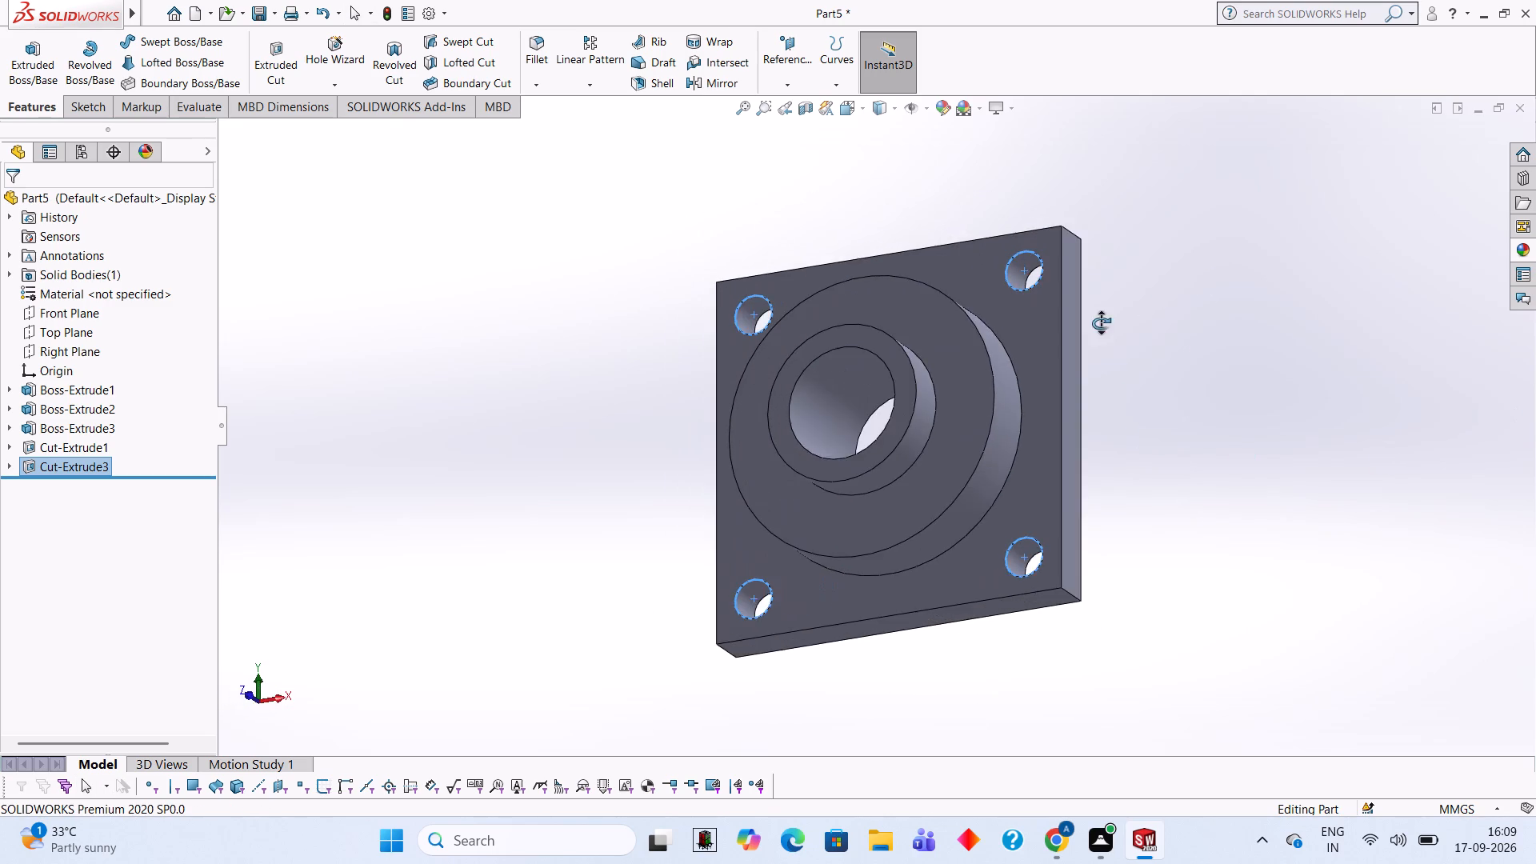
pyautogui.moveTo(1101, 323); pyautogui.dragTo(1070, 299)
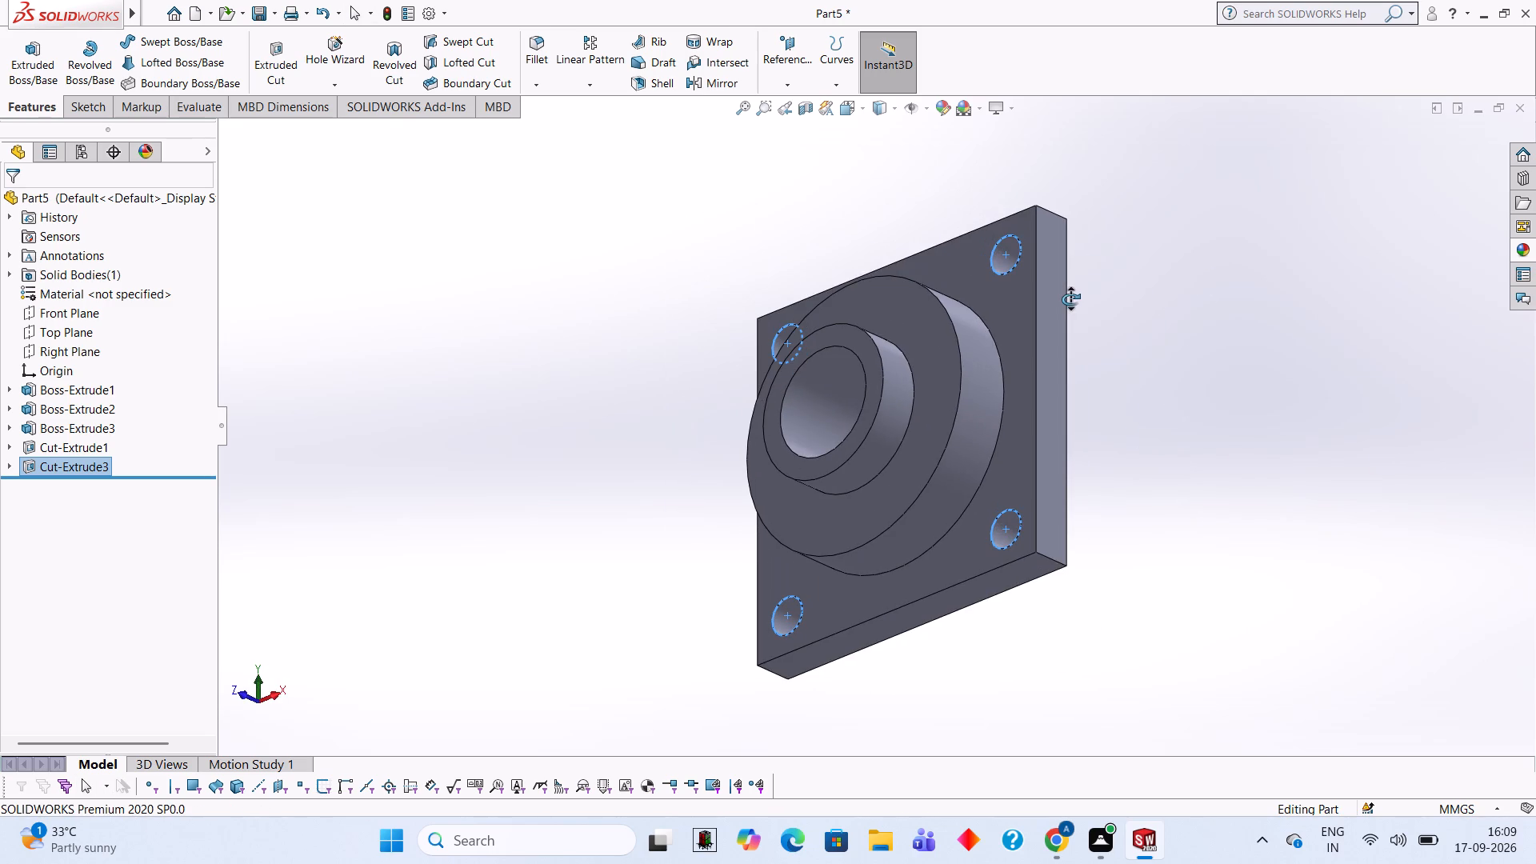
pyautogui.moveTo(1070, 299); pyautogui.dragTo(1049, 377)
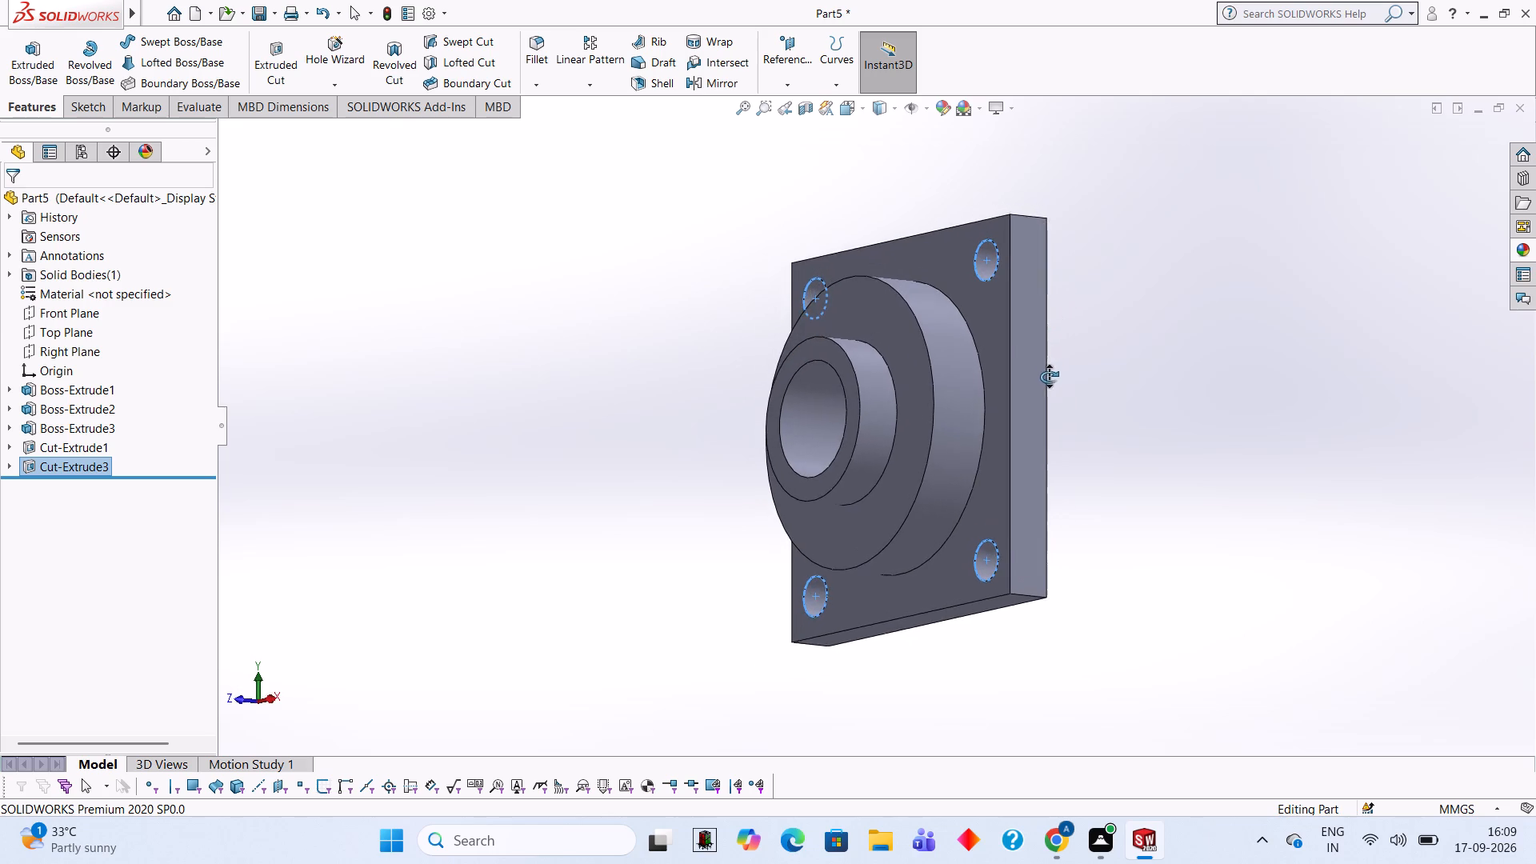
# Apply the solid Blue appearance to only the plate's front face, around the stepped bosses.
pyautogui.moveTo(1049, 377); pyautogui.dragTo(1076, 517)
pyautogui.press('Escape')
pyautogui.click(1195, 334)
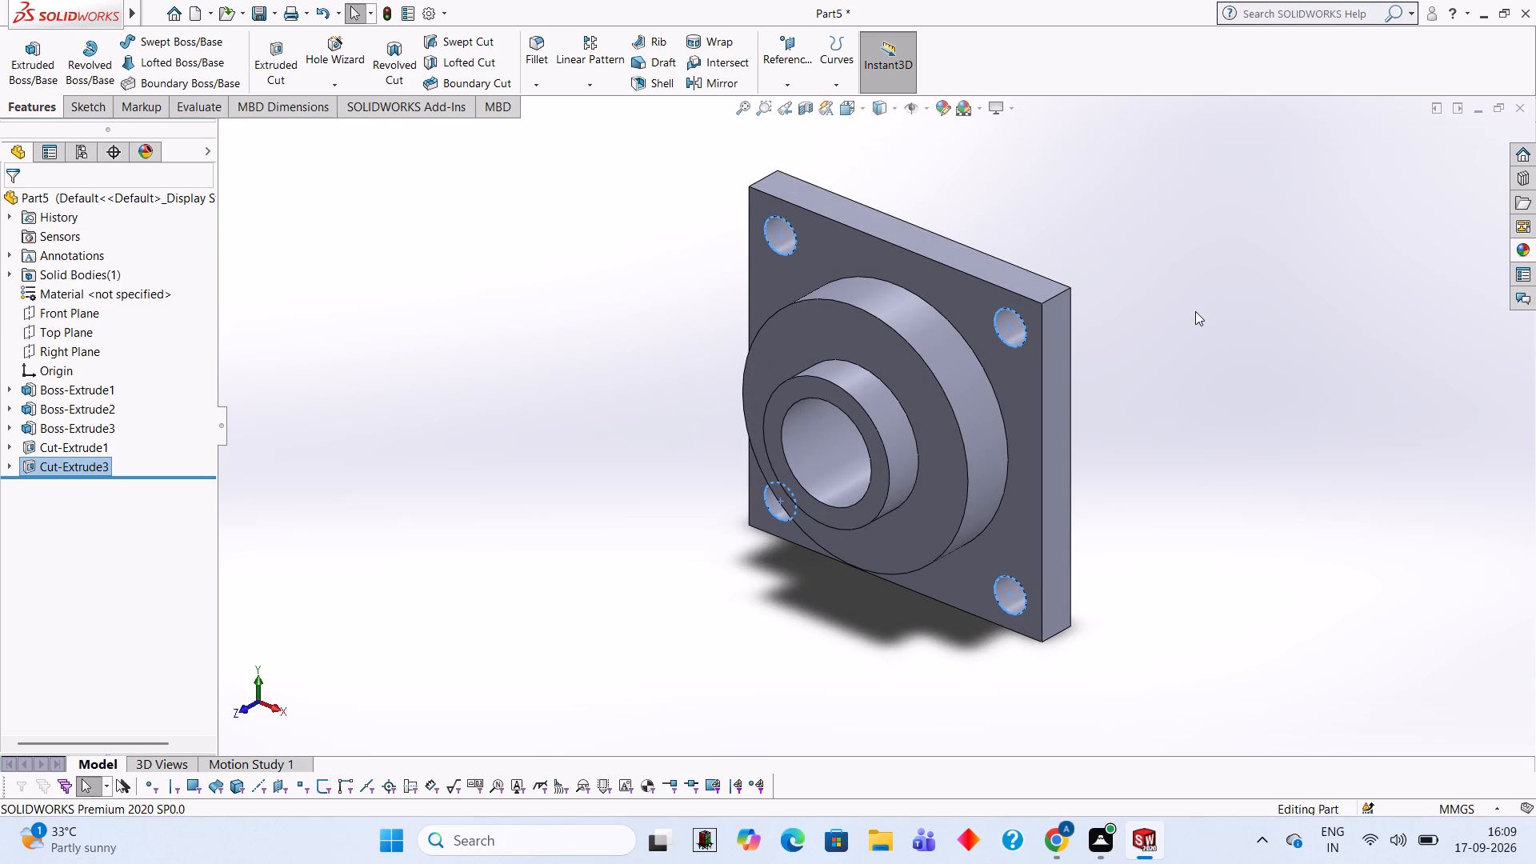
pyautogui.rightClick(1195, 311)
pyautogui.click(1222, 387)
pyautogui.moveTo(1210, 385); pyautogui.dragTo(1228, 383)
pyautogui.click(1228, 383)
pyautogui.press('Escape')
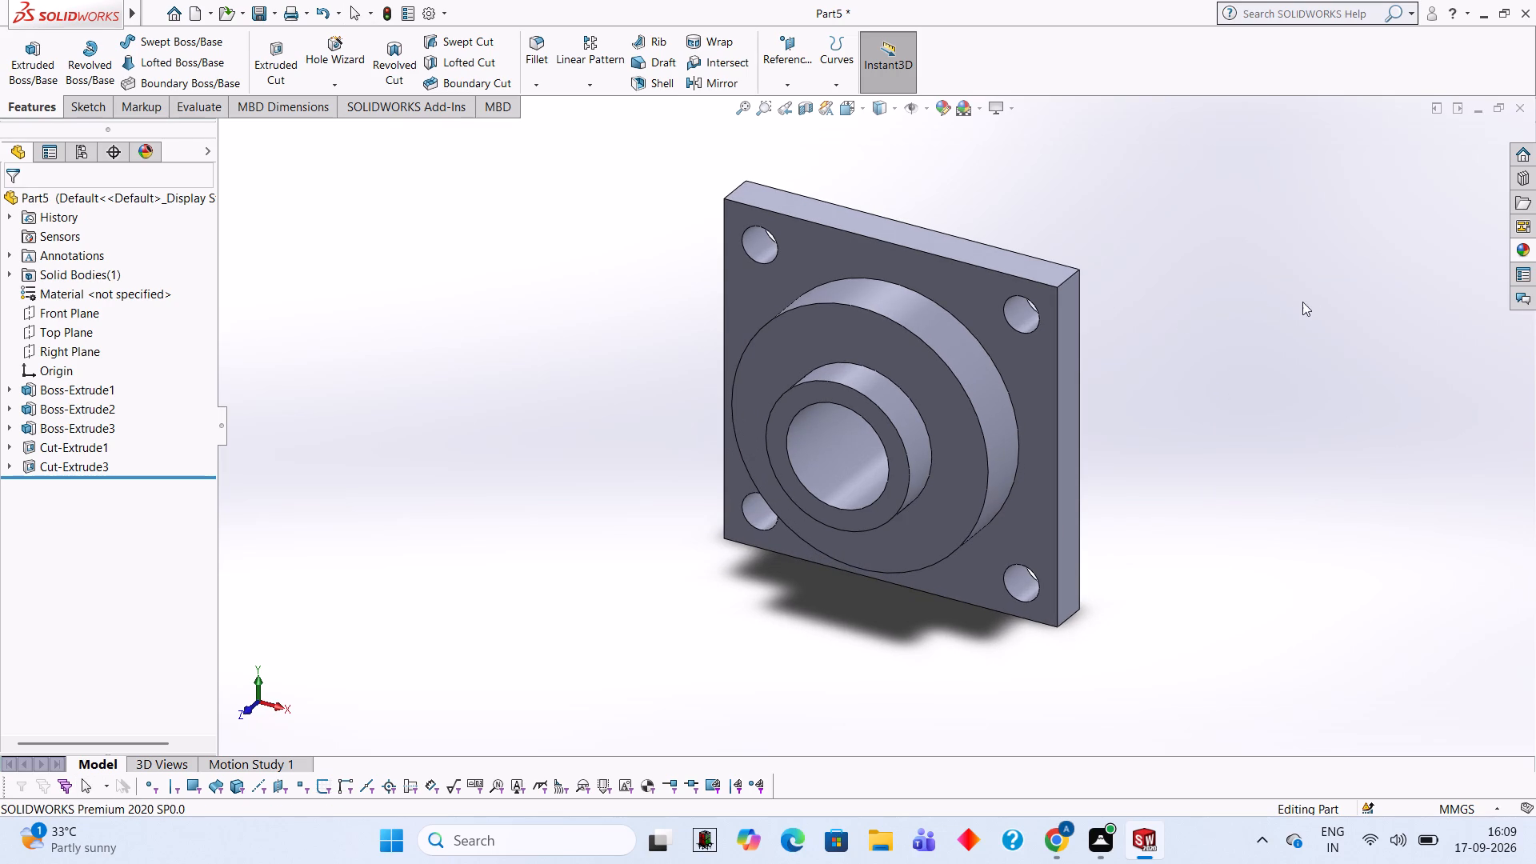
pyautogui.click(1514, 249)
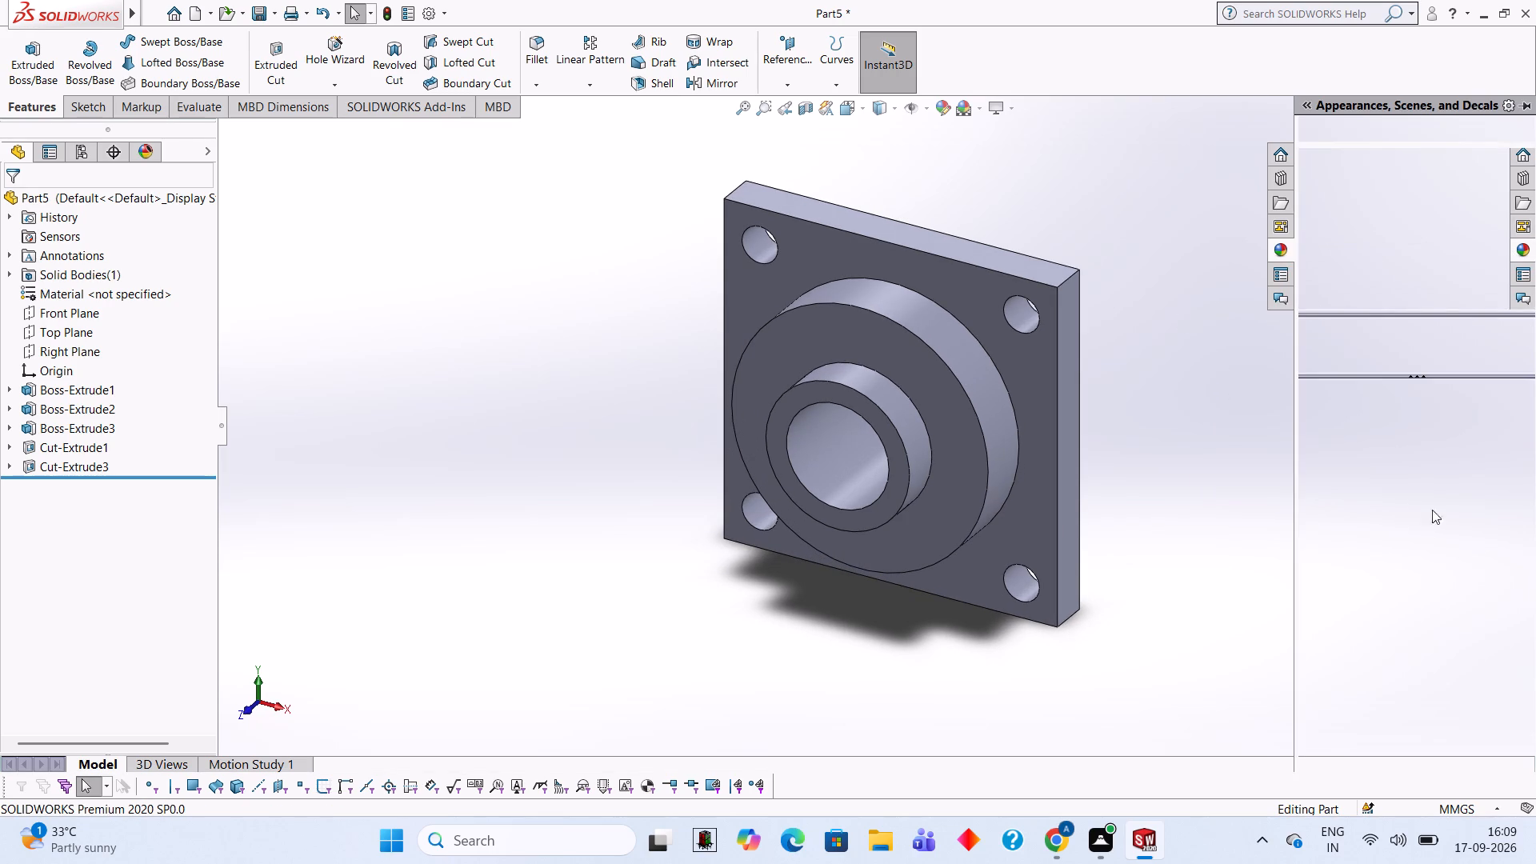
pyautogui.scroll(-3, 1373, 682)
pyautogui.moveTo(1376, 560); pyautogui.dragTo(1026, 434)
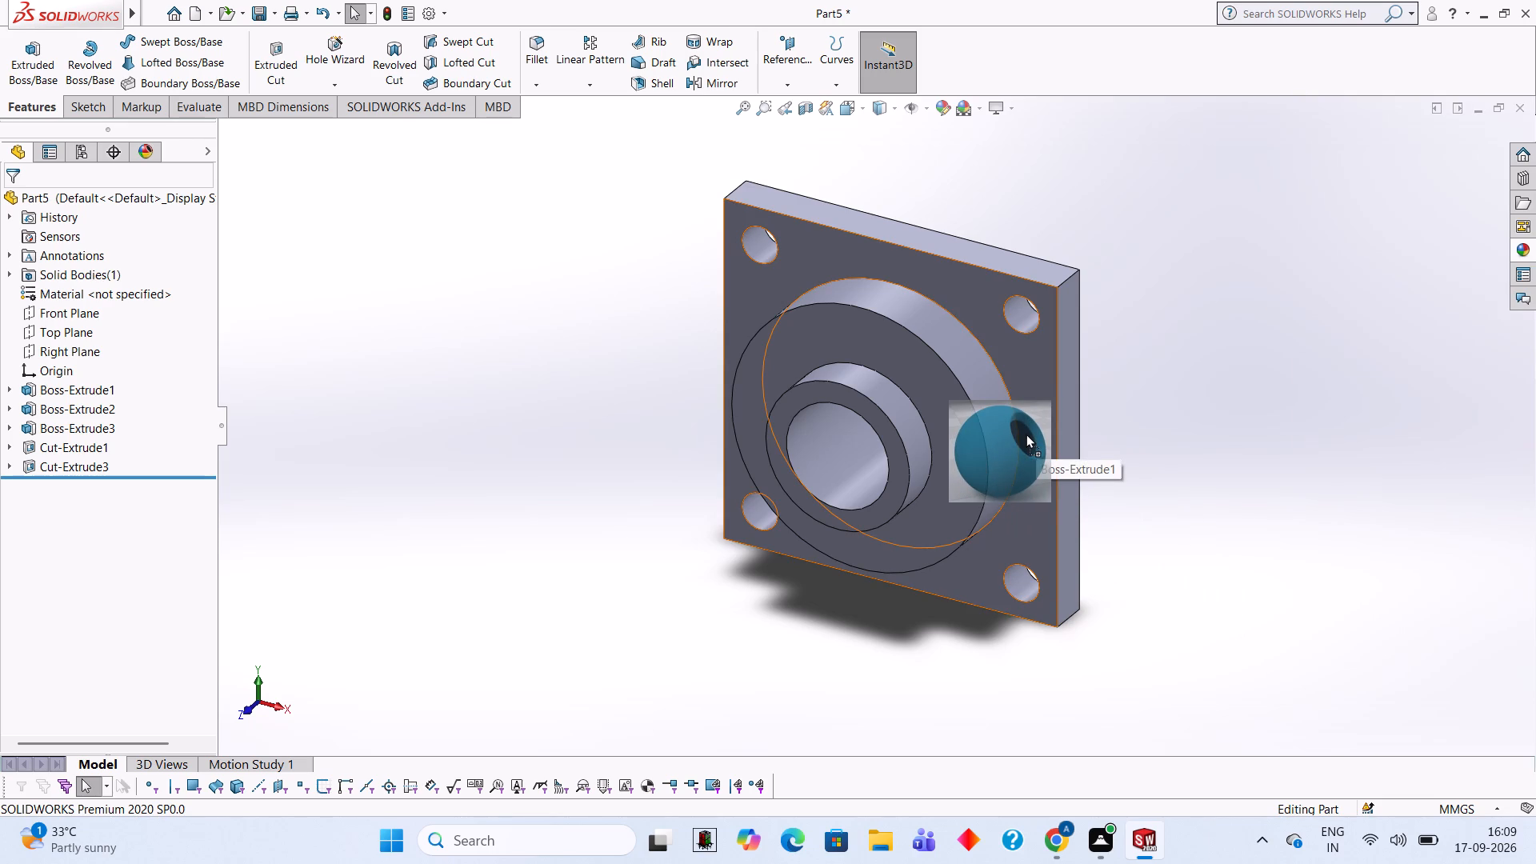
pyautogui.moveTo(1026, 434); pyautogui.dragTo(1035, 429)
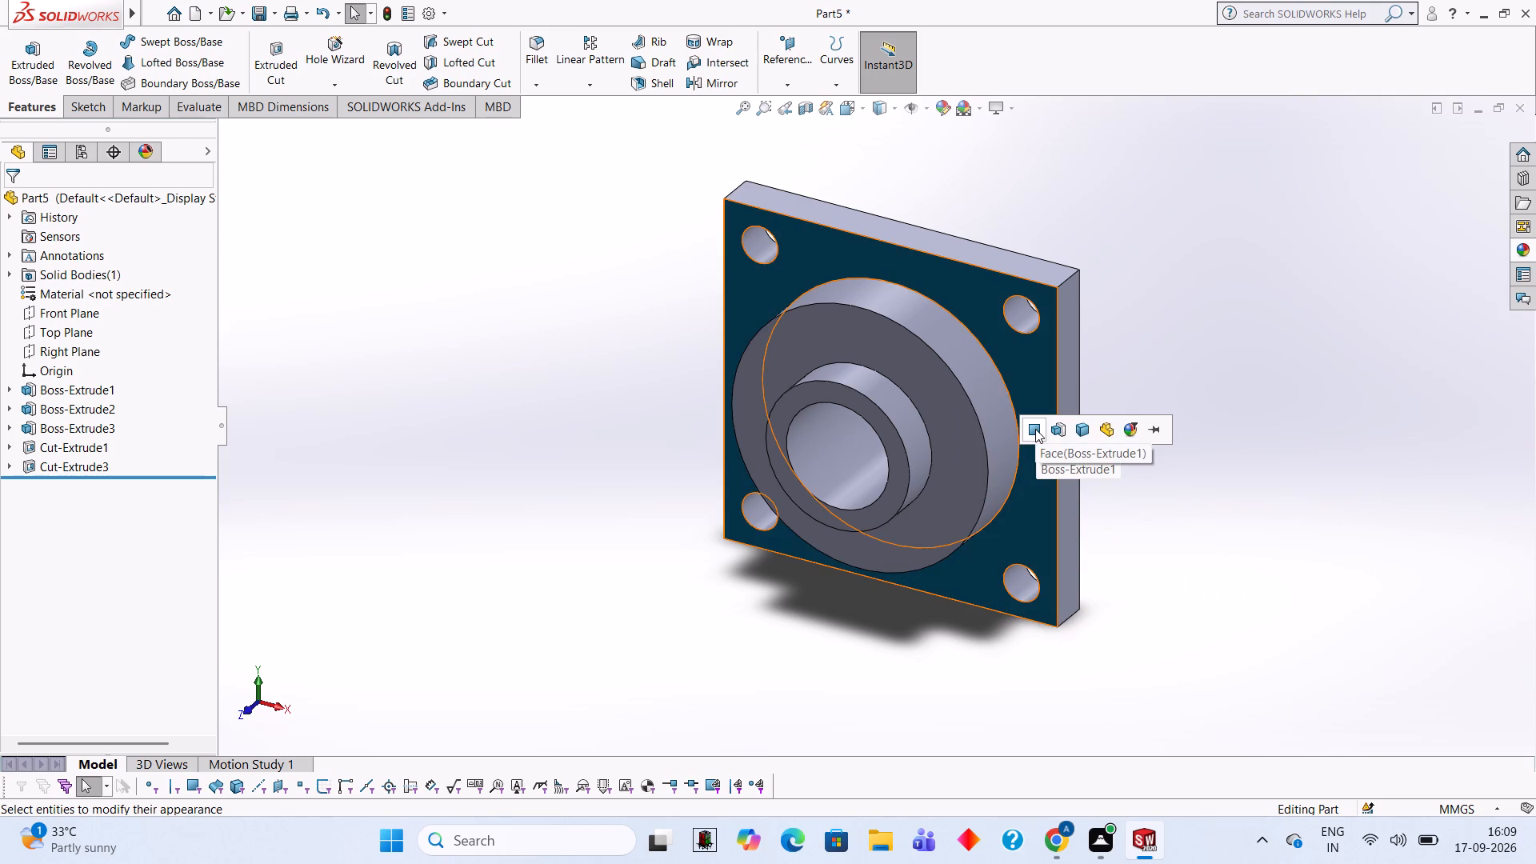
pyautogui.click(1035, 429)
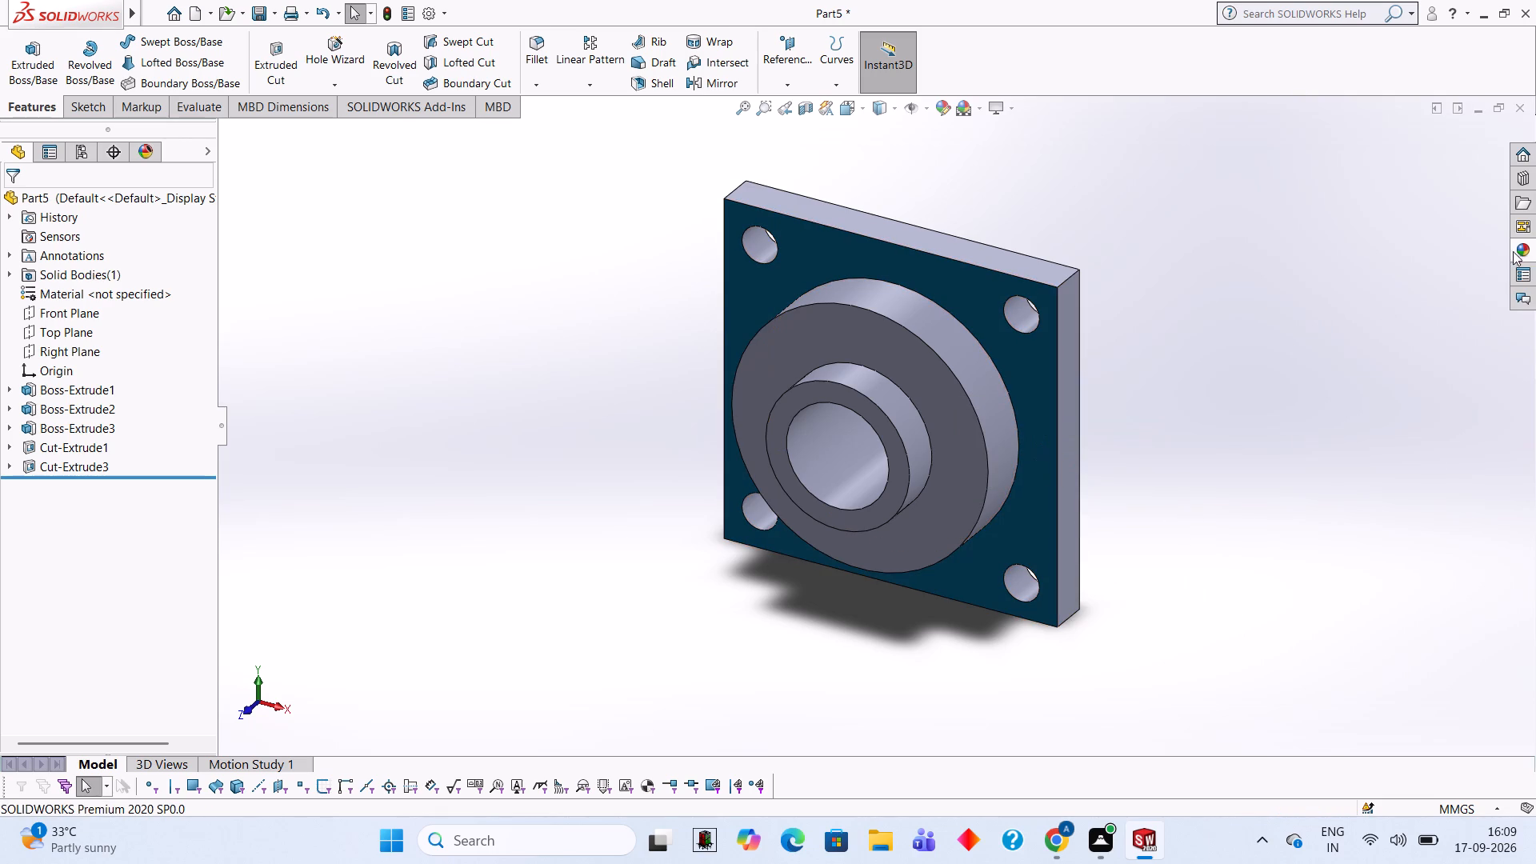
# Apply the solid Pink appearance to the larger boss feature, Boss-Extrude2.
pyautogui.click(1500, 253)
pyautogui.click(1521, 256)
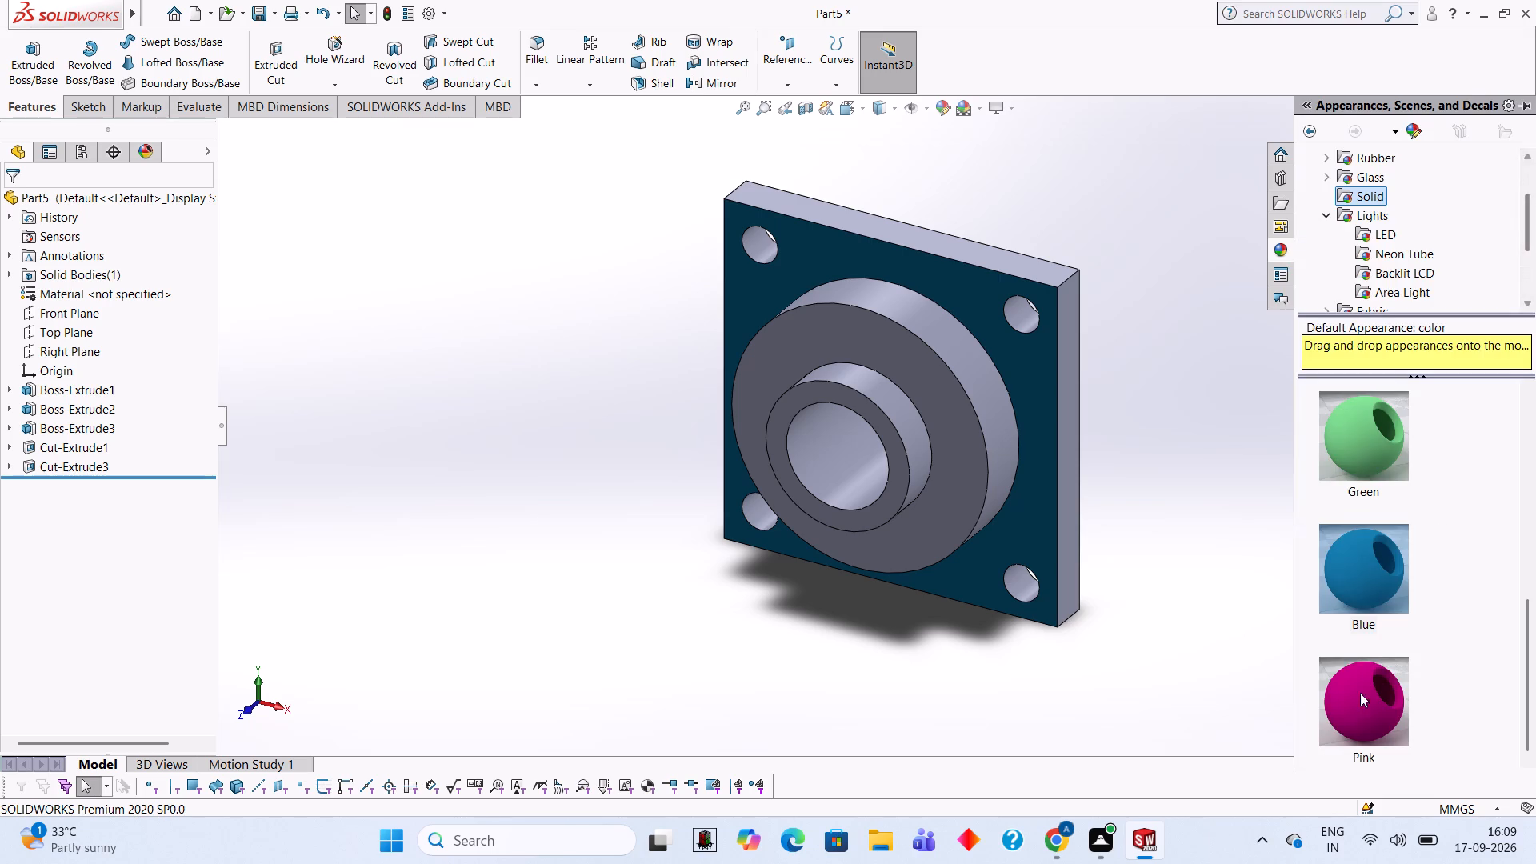
pyautogui.moveTo(1365, 715); pyautogui.dragTo(933, 529)
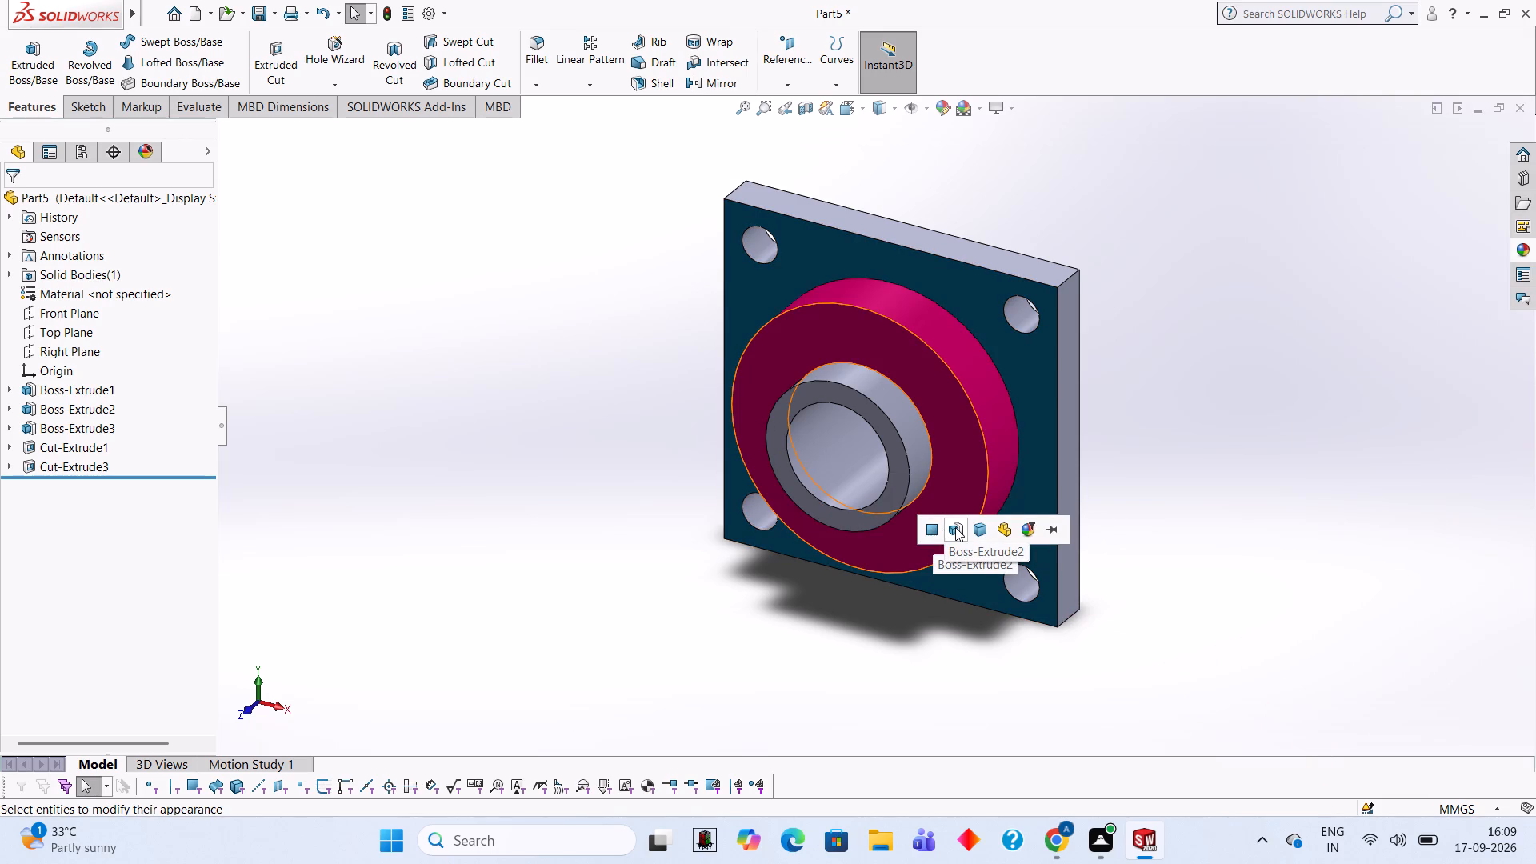
pyautogui.click(955, 527)
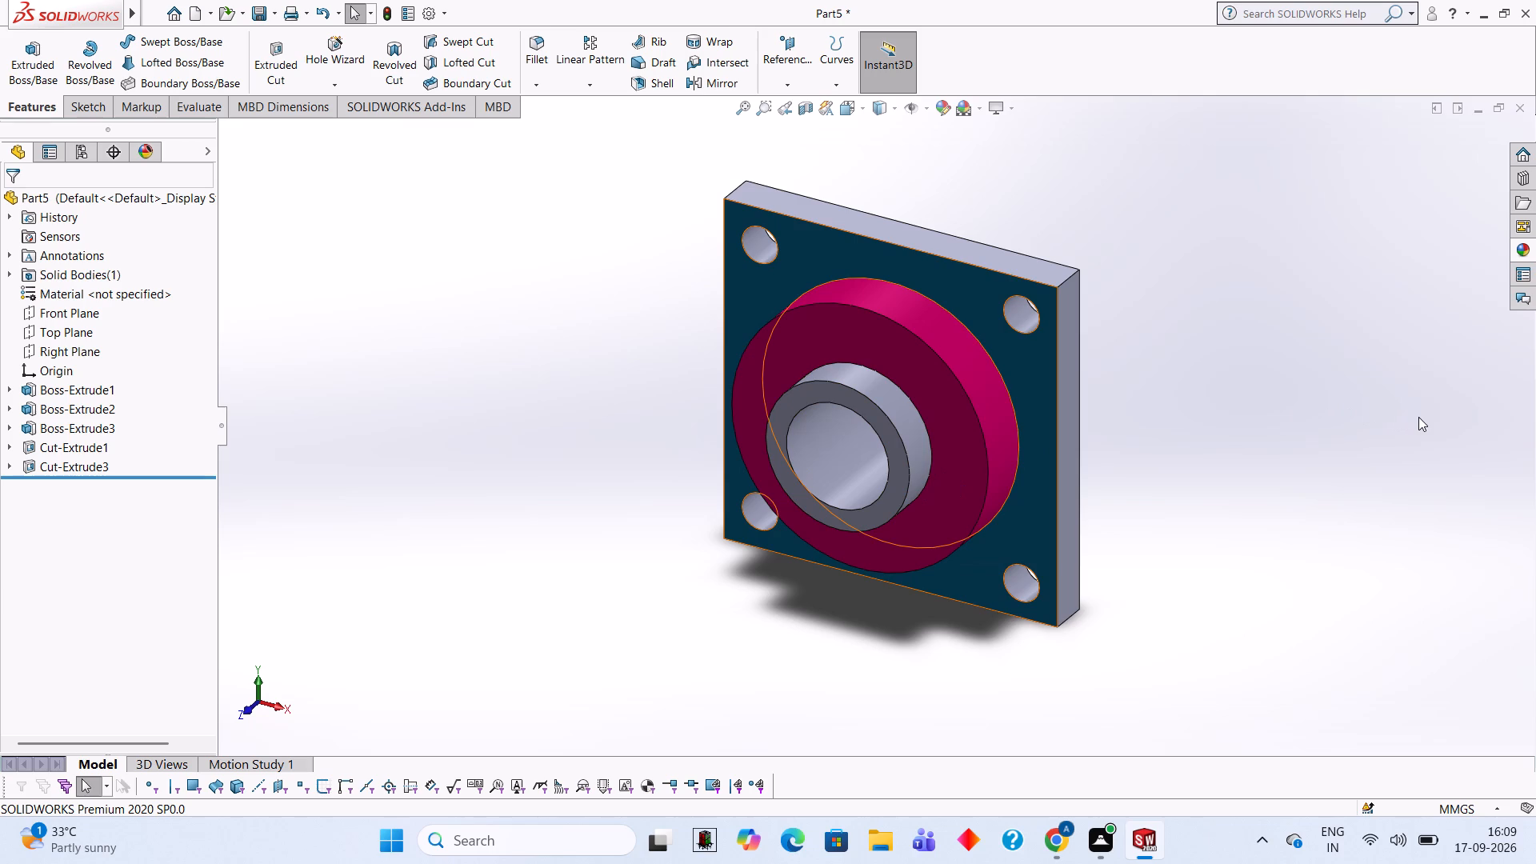
# Apply the solid Green appearance to the smaller boss around the bore.
pyautogui.click(1519, 248)
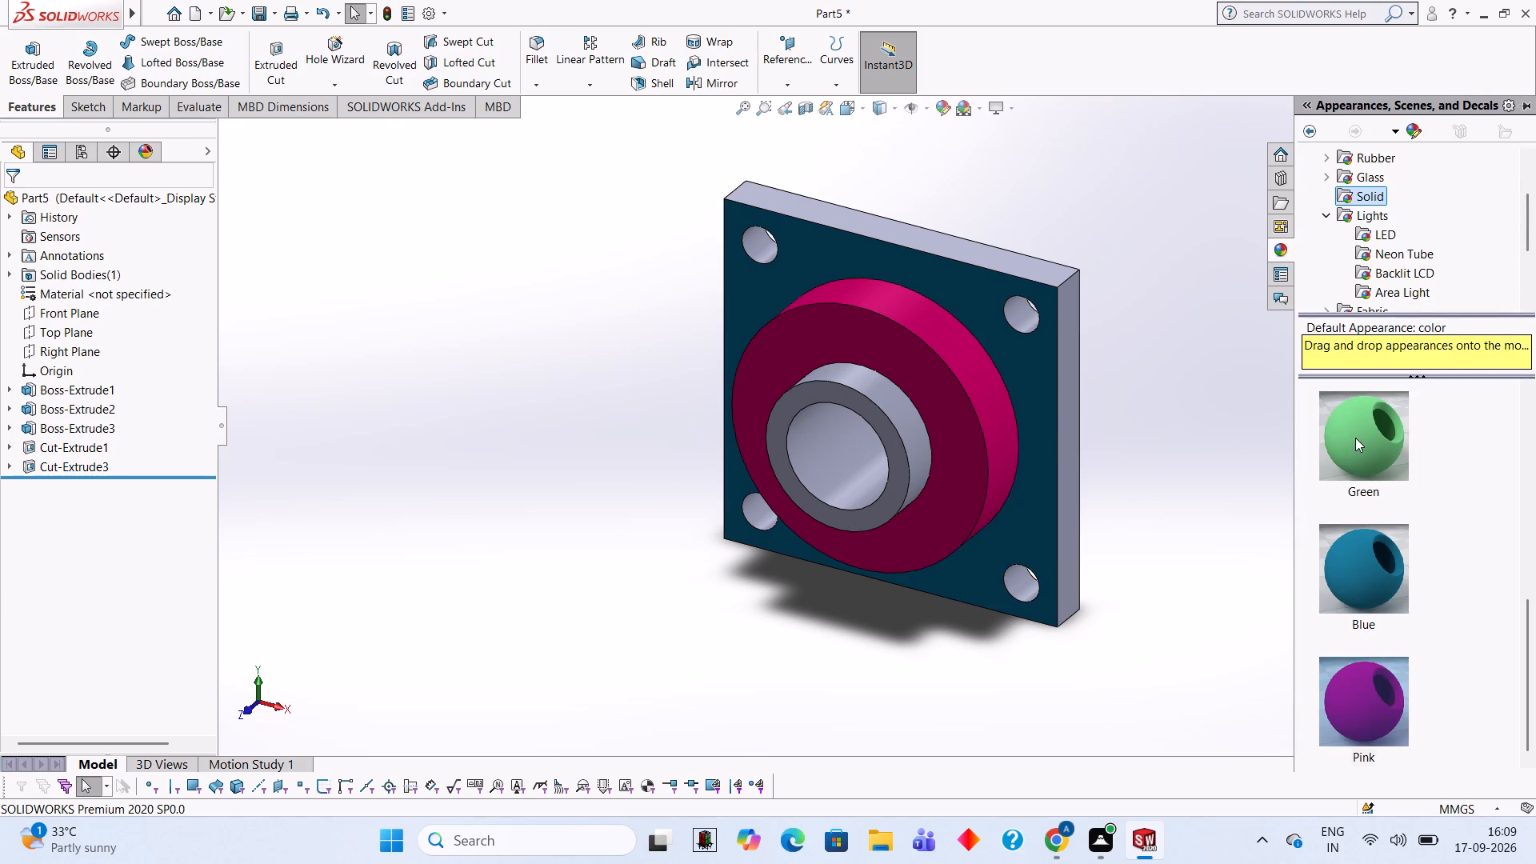
pyautogui.moveTo(1355, 438); pyautogui.dragTo(895, 471)
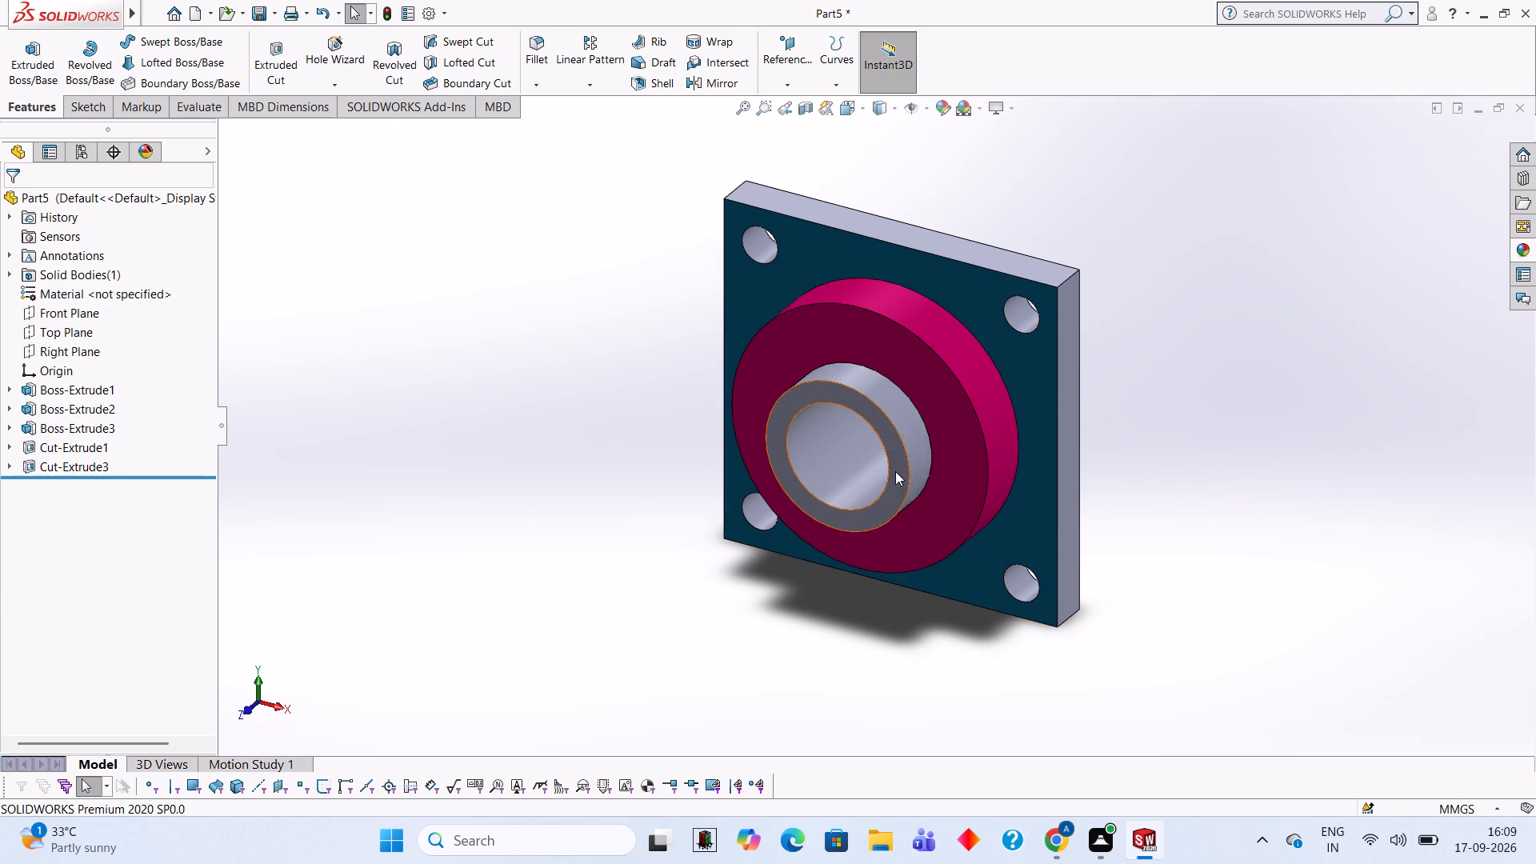
pyautogui.click(895, 471)
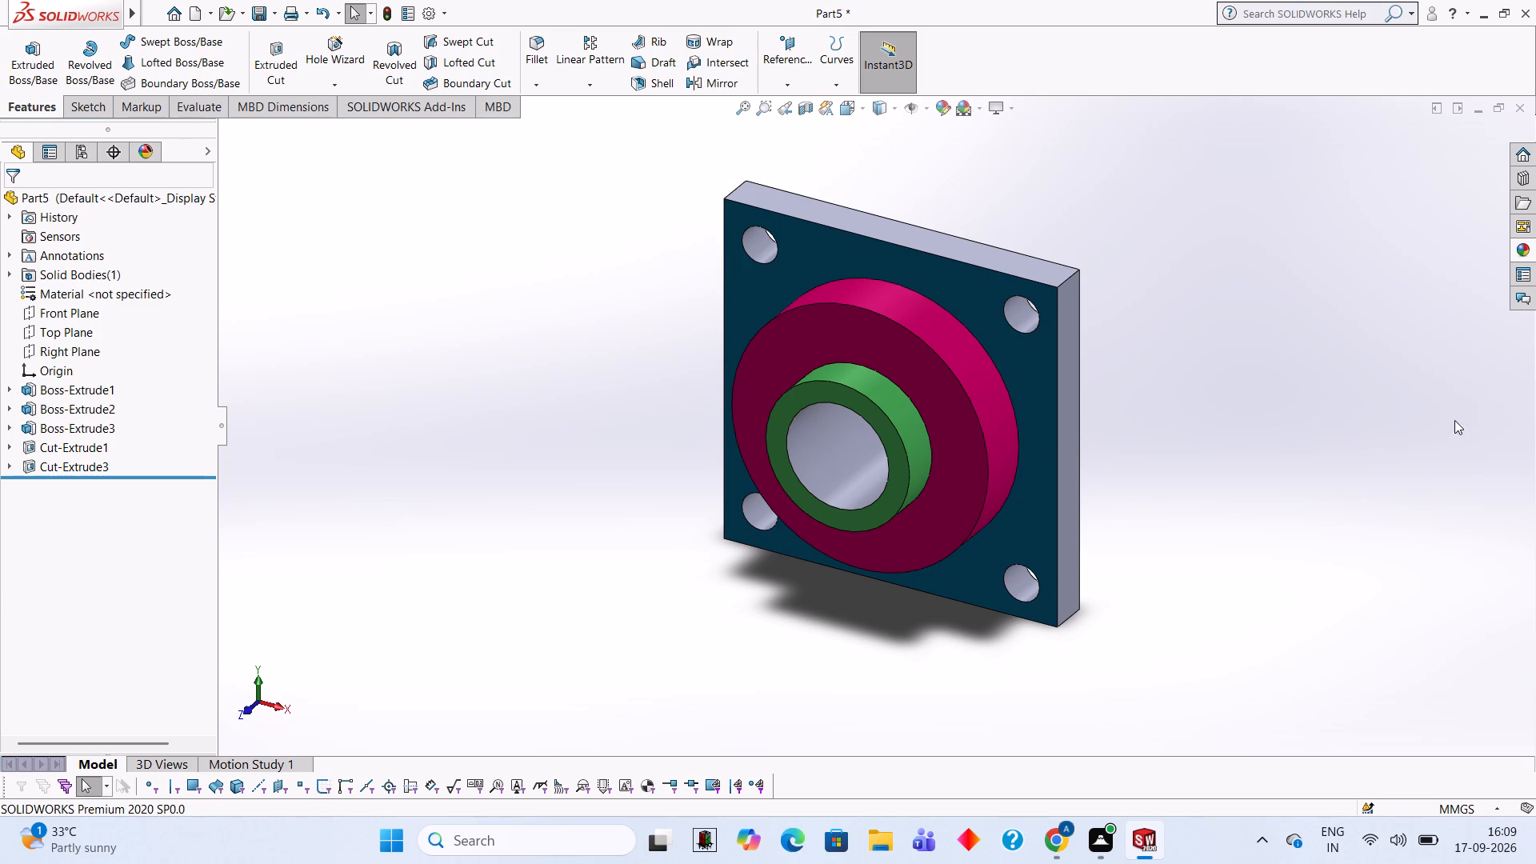
# Apply the solid Yellow appearance to the whole base plate feature, Boss-Extrude1.
pyautogui.click(1522, 252)
pyautogui.scroll(-2, 1418, 525)
pyautogui.scroll(1, 1369, 590)
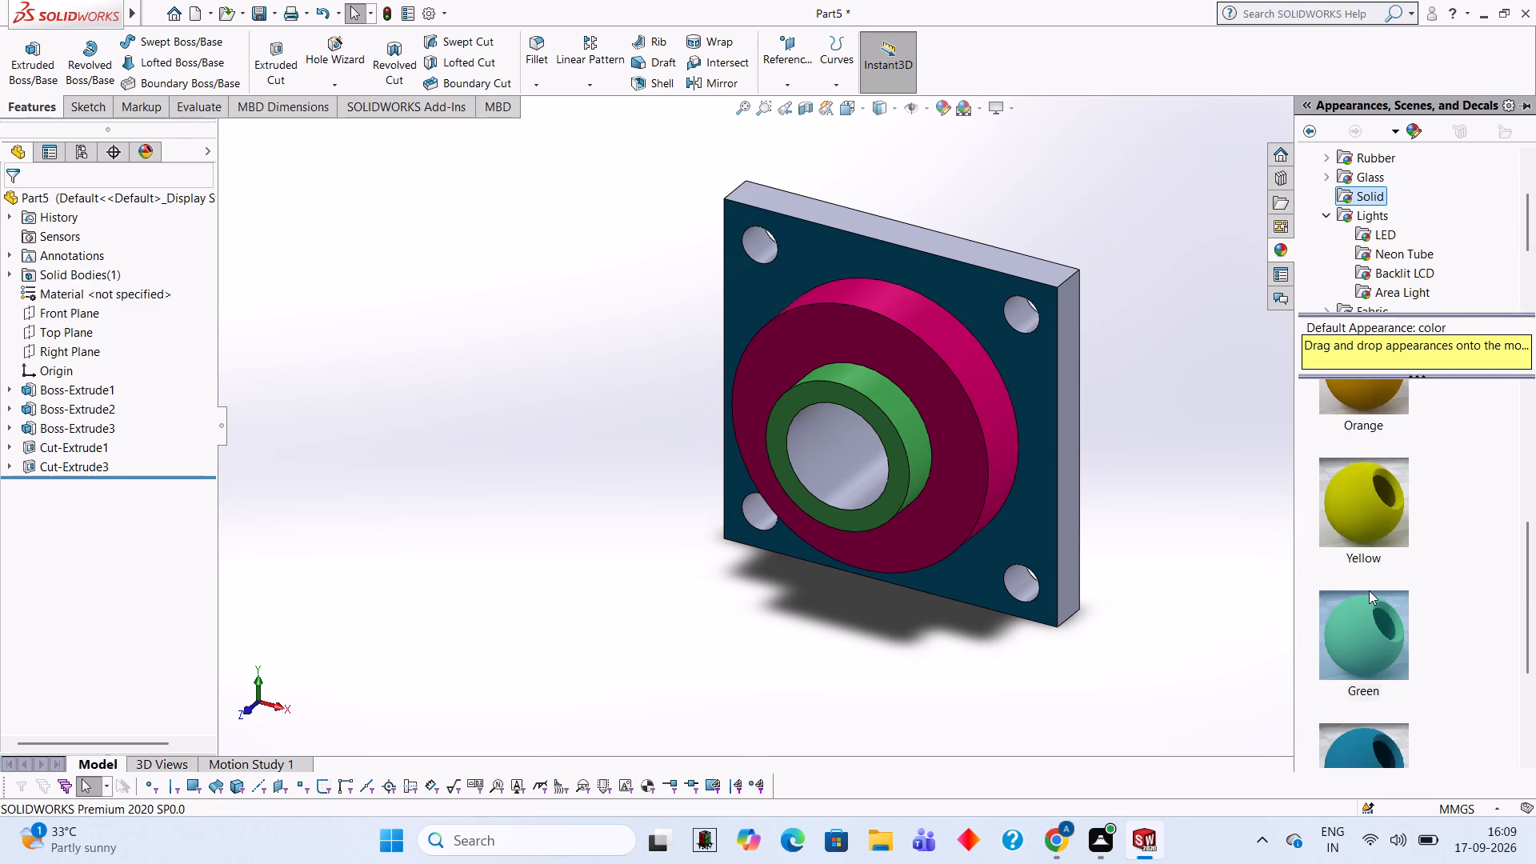
pyautogui.scroll(1, 1369, 590)
pyautogui.scroll(-1, 1369, 590)
pyautogui.moveTo(1365, 514); pyautogui.dragTo(1055, 490)
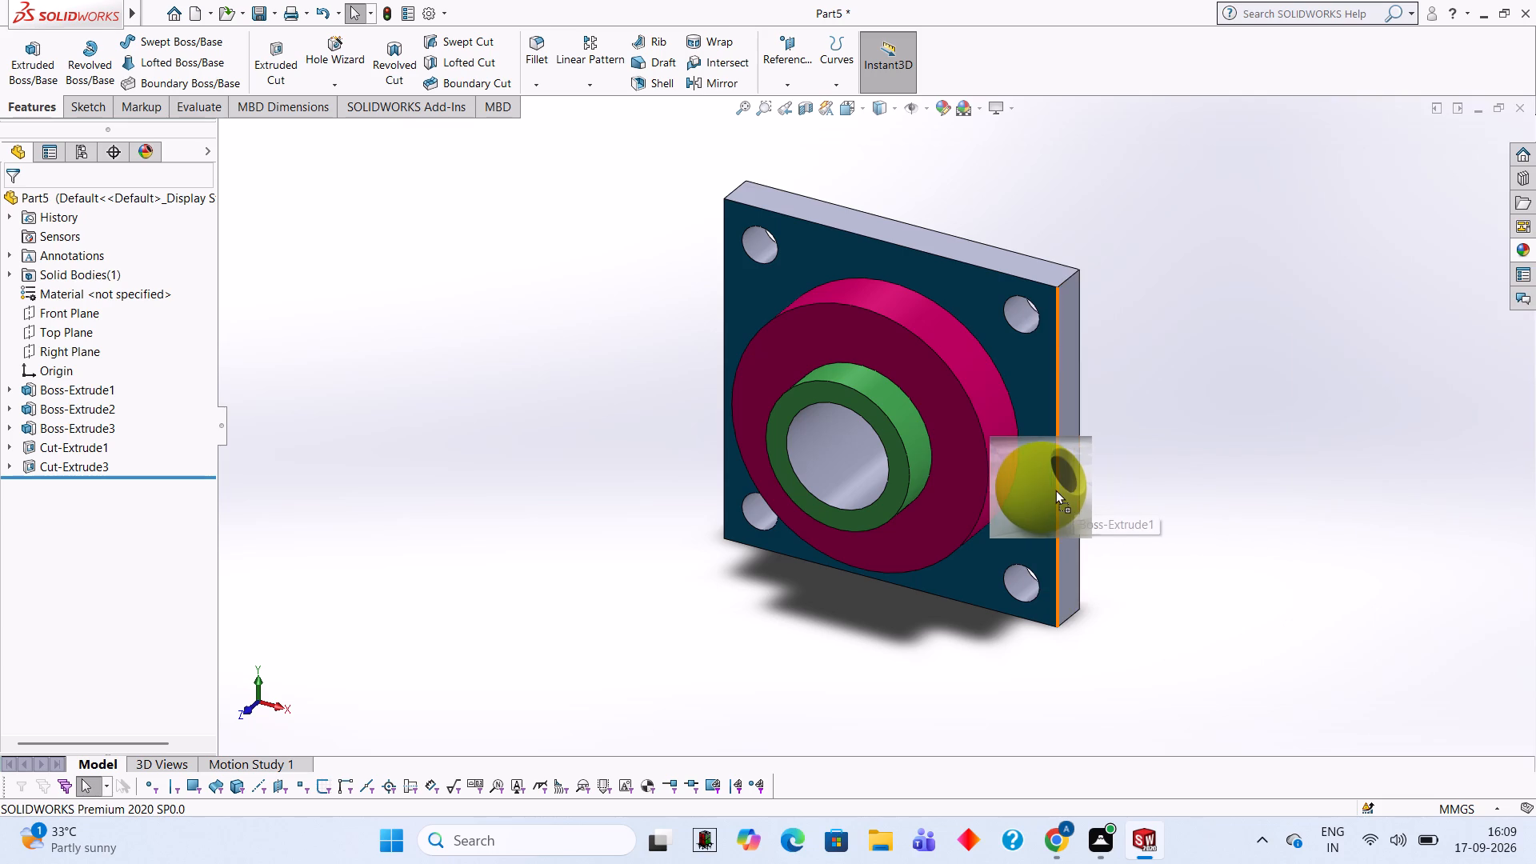
pyautogui.moveTo(1055, 490); pyautogui.dragTo(1062, 490)
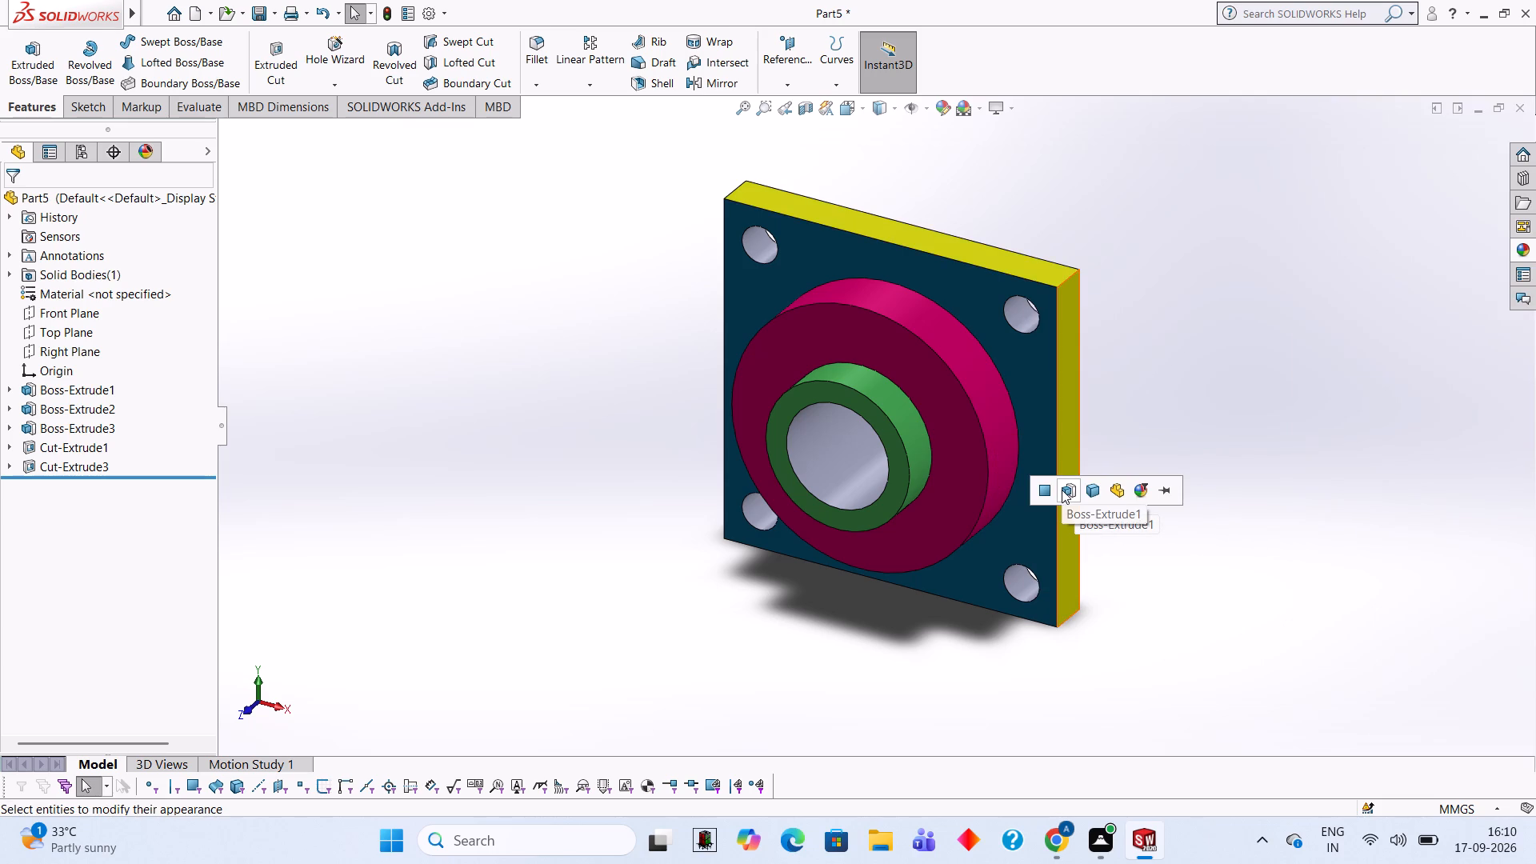
pyautogui.click(1062, 490)
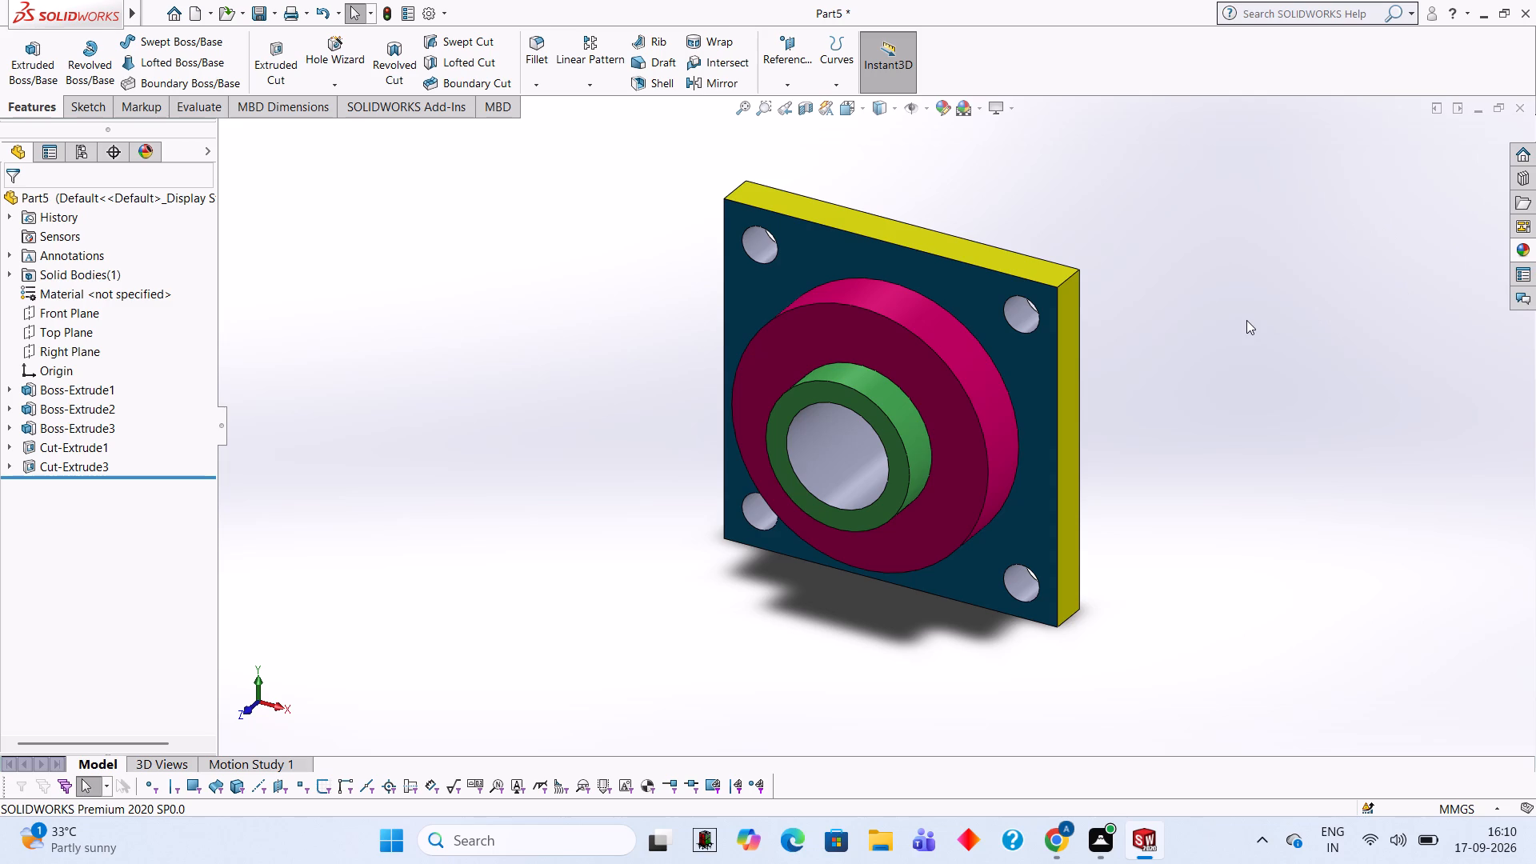
# Apply the Red Neon Tube appearance to the corner-hole feature, Cut-Extrude3, colouring all four holes.
pyautogui.click(1517, 254)
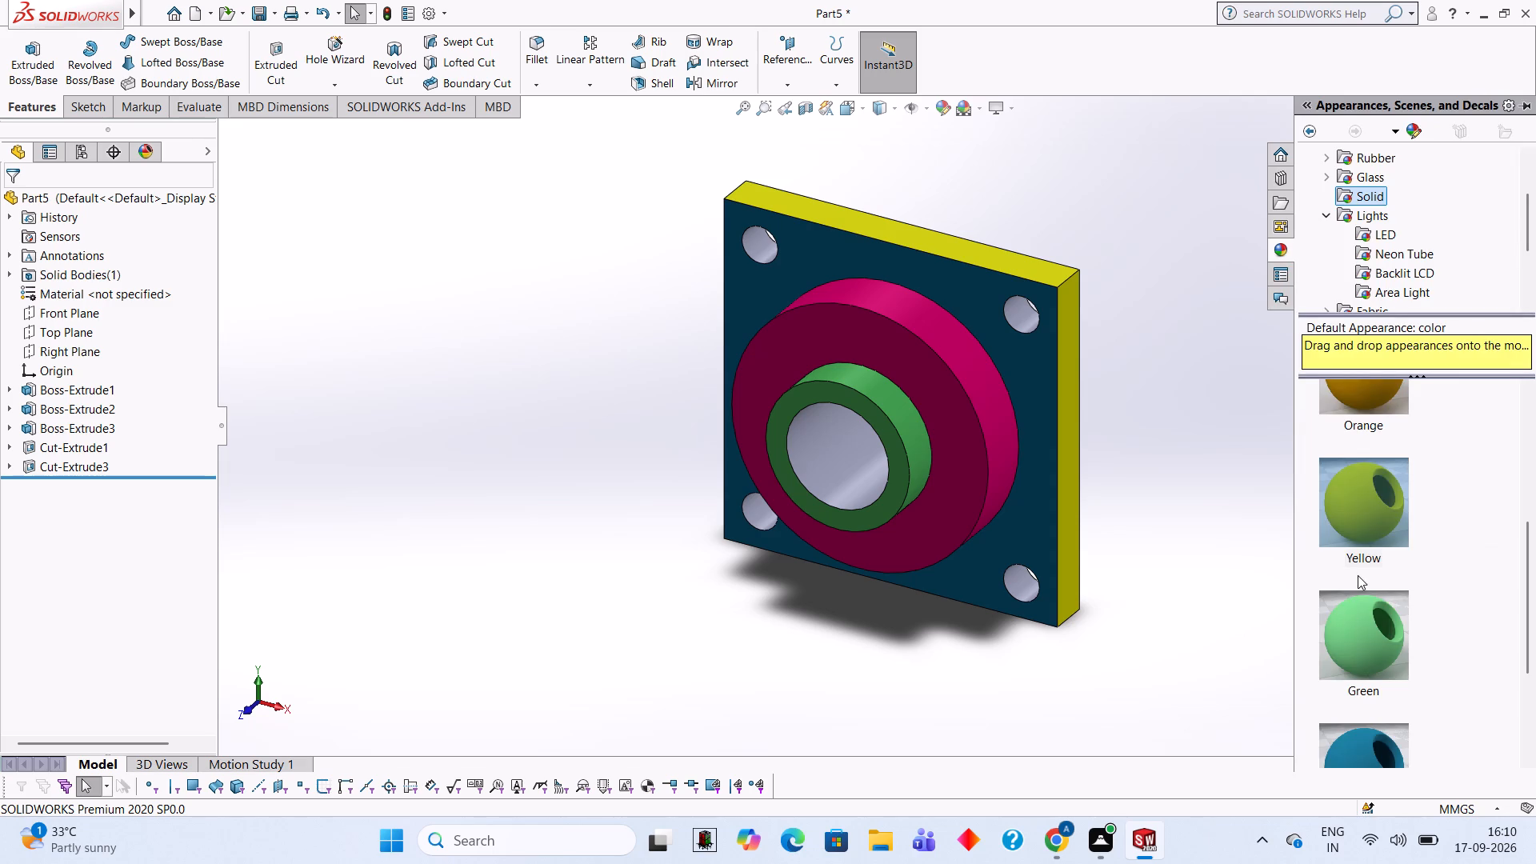
pyautogui.scroll(-5, 1358, 575)
pyautogui.scroll(1, 1360, 575)
pyautogui.click(1397, 244)
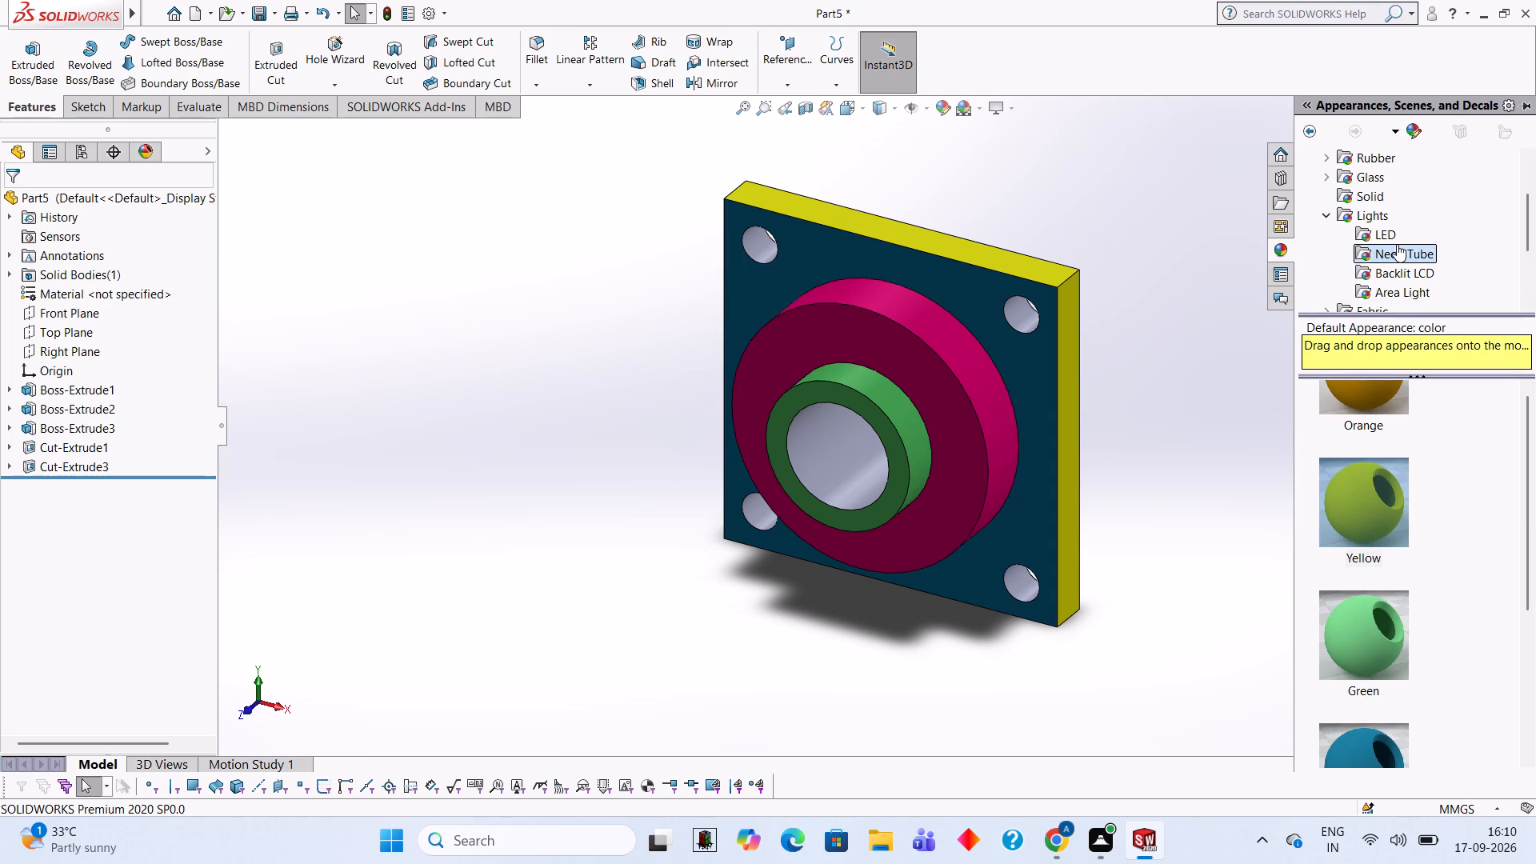
pyautogui.moveTo(1378, 435); pyautogui.dragTo(1027, 314)
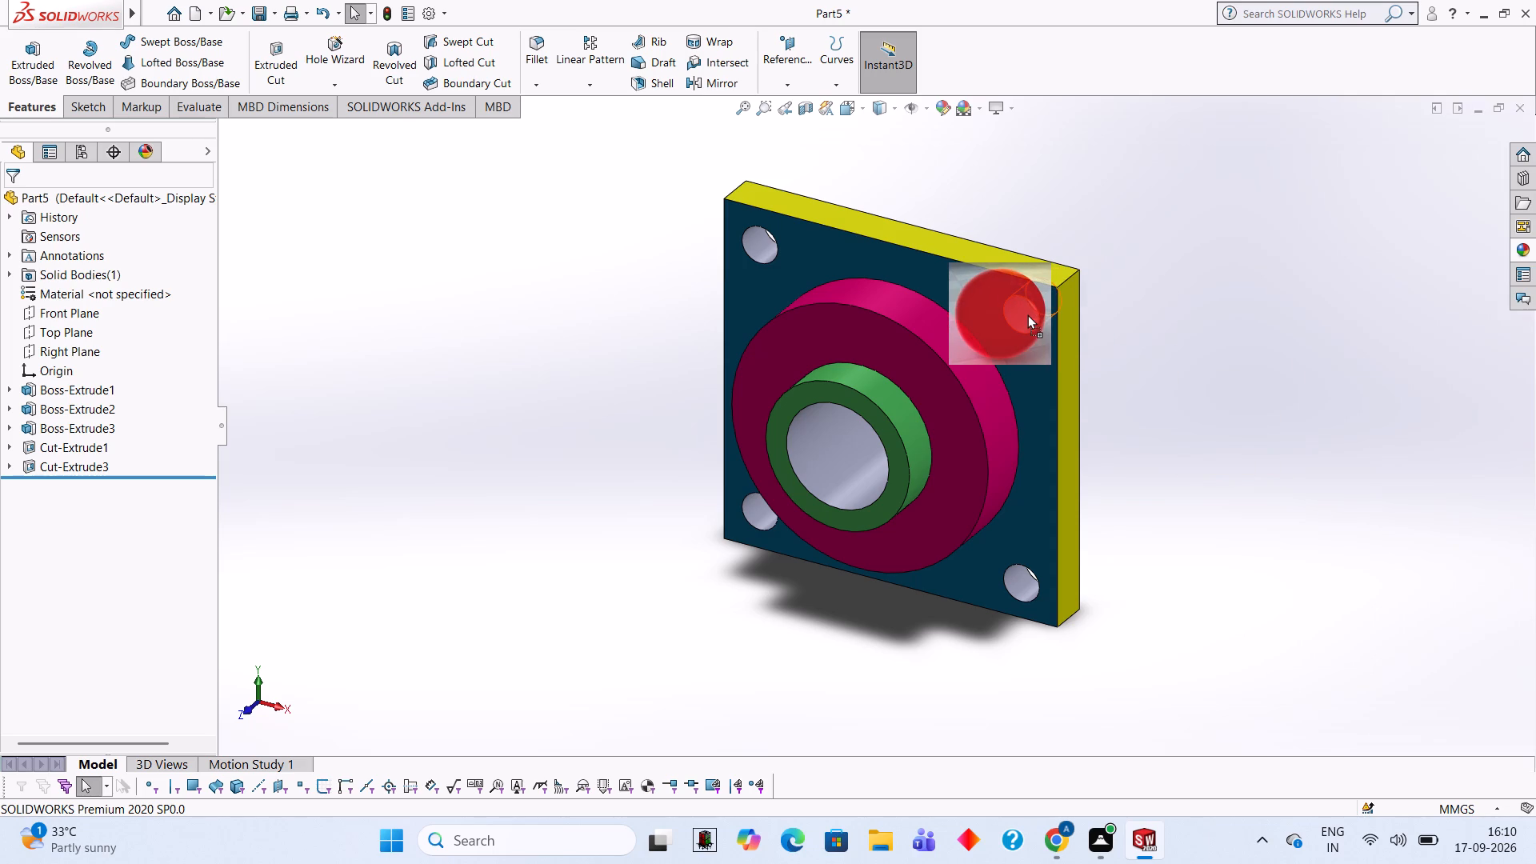
pyautogui.moveTo(1027, 314); pyautogui.dragTo(1025, 314)
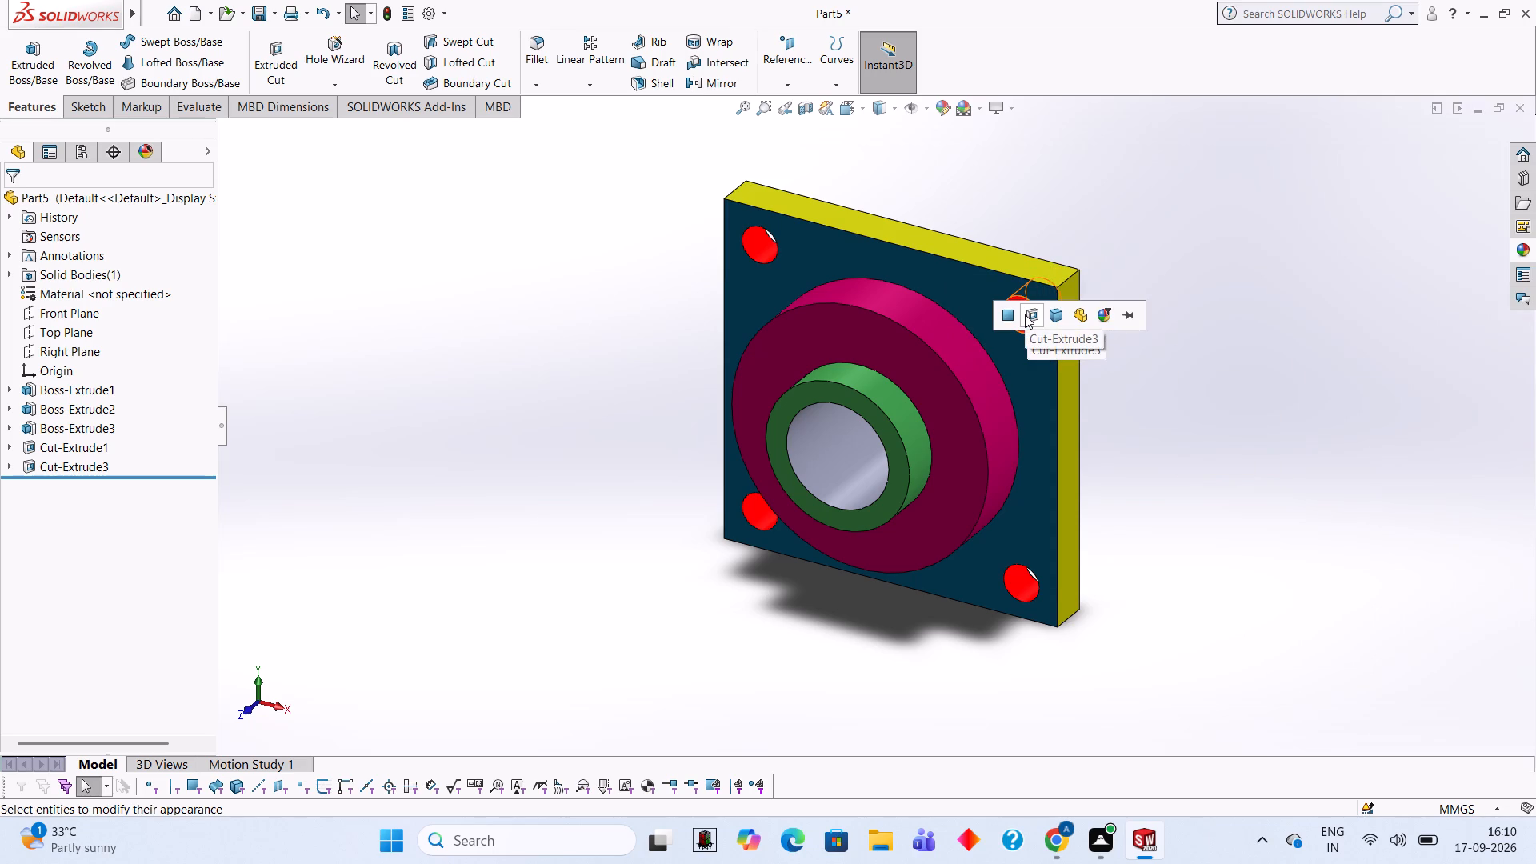
pyautogui.click(1025, 314)
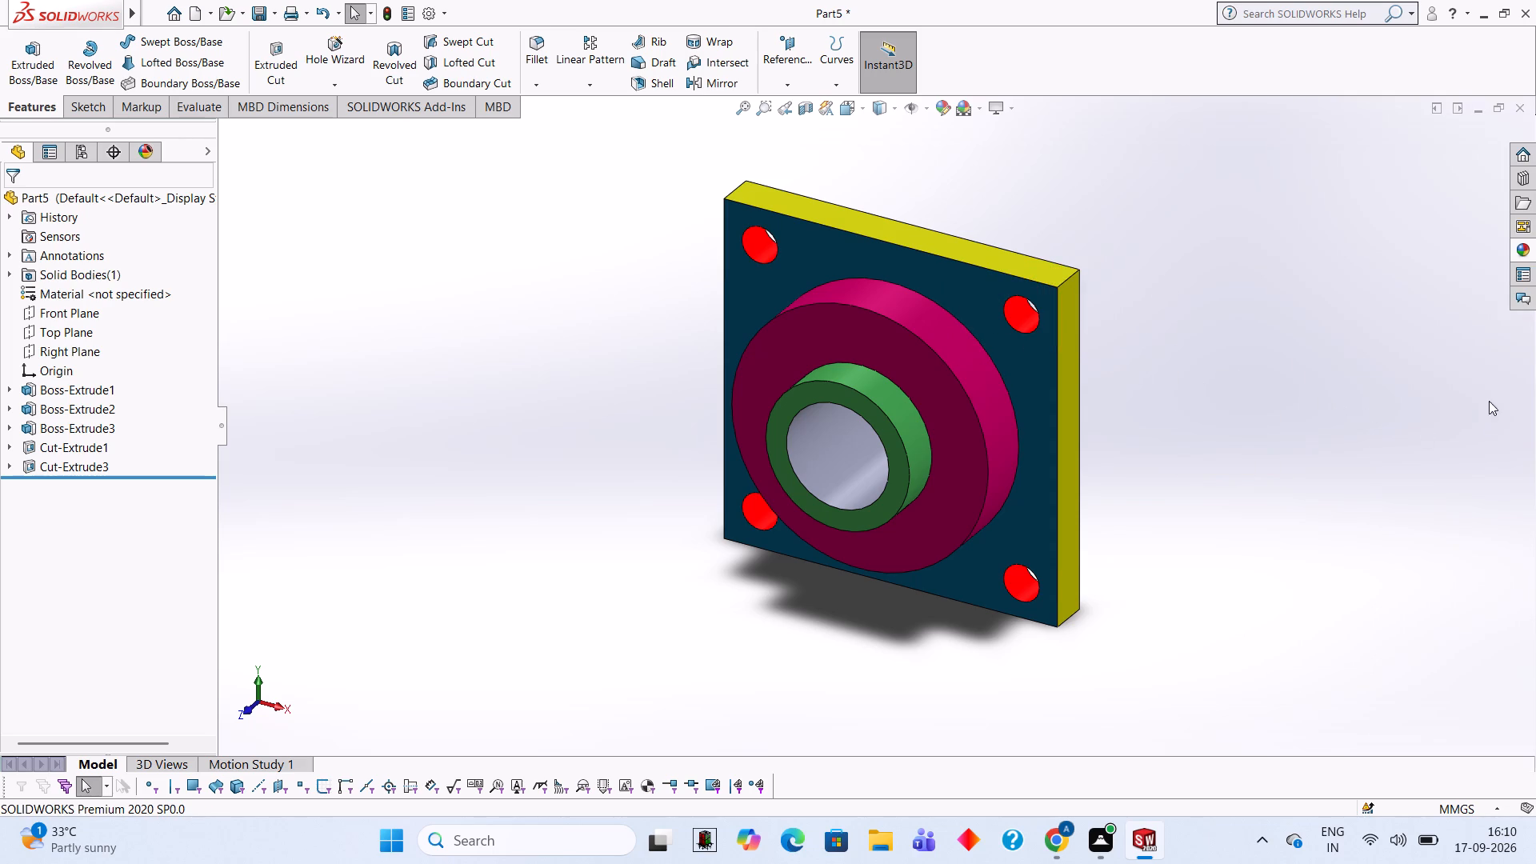
# Apply the Red Neon Tube appearance to the central bore, Cut-Extrude1.
pyautogui.click(1523, 245)
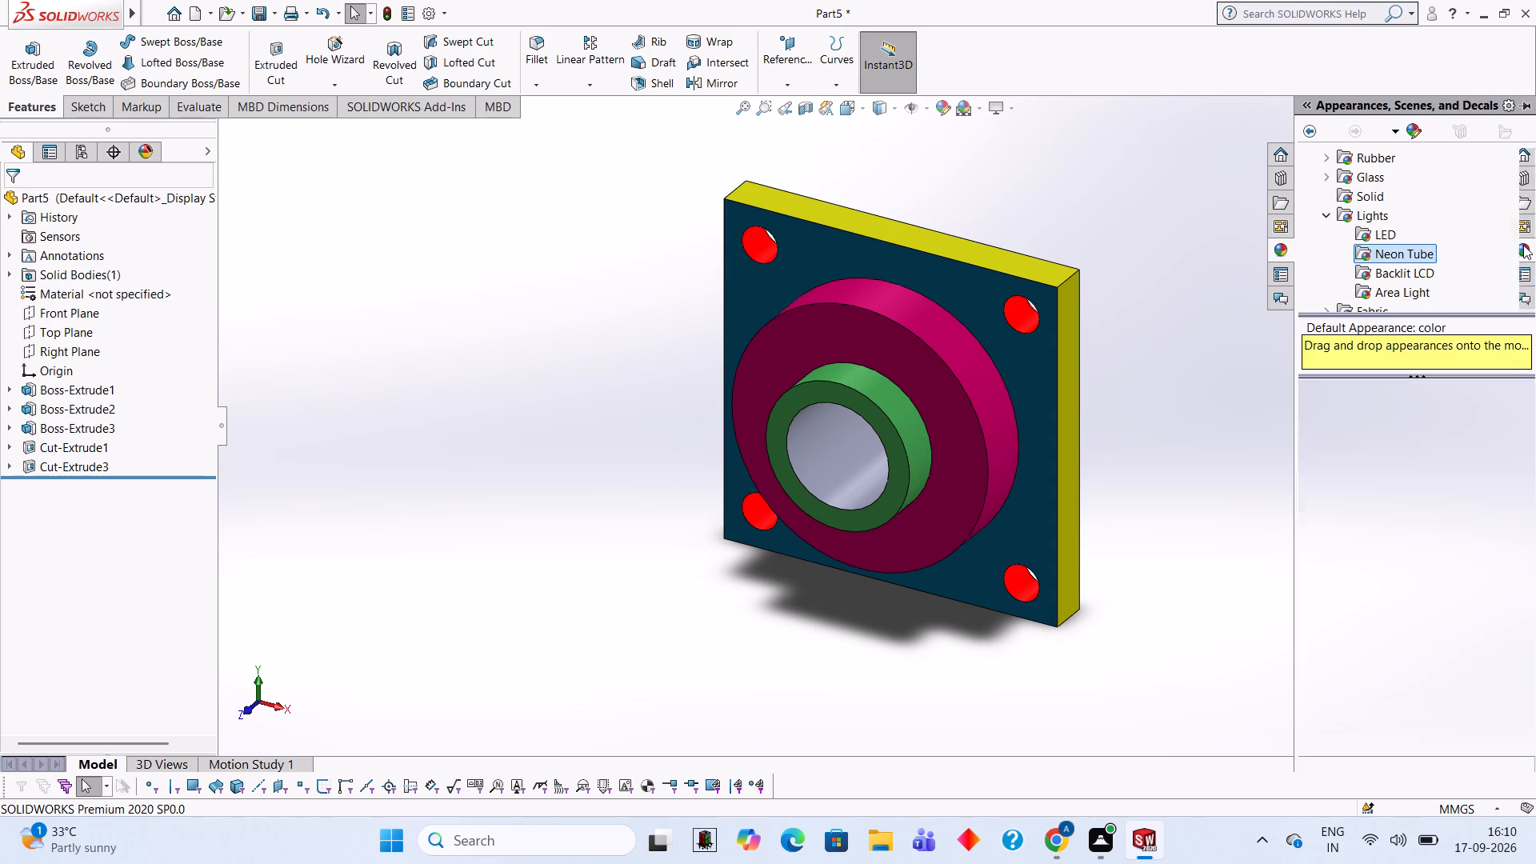
pyautogui.moveTo(1397, 437); pyautogui.dragTo(828, 459)
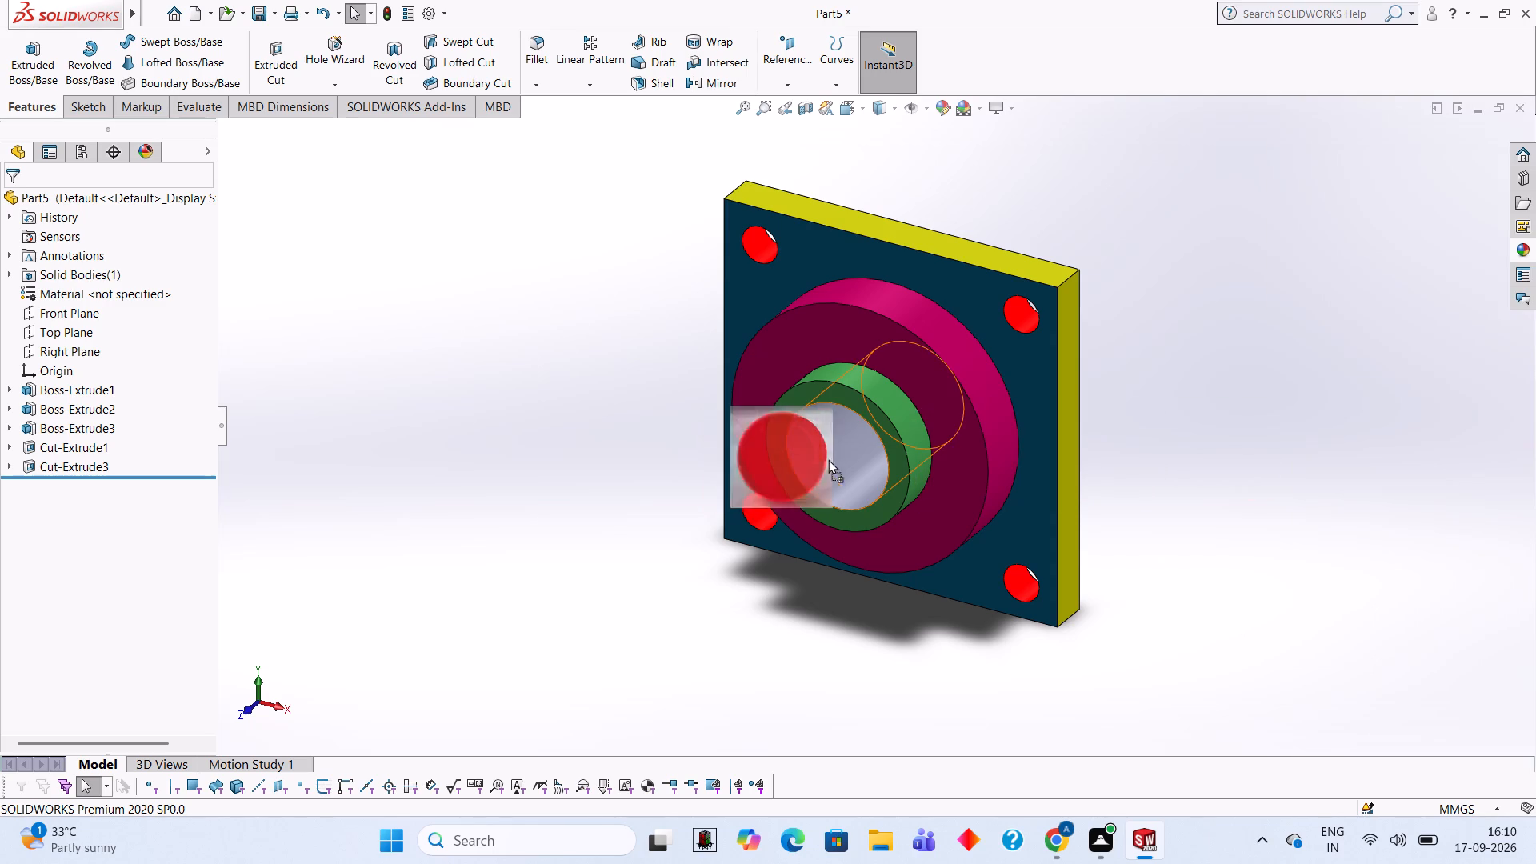
pyautogui.moveTo(828, 459); pyautogui.dragTo(867, 450)
pyautogui.click(867, 450)
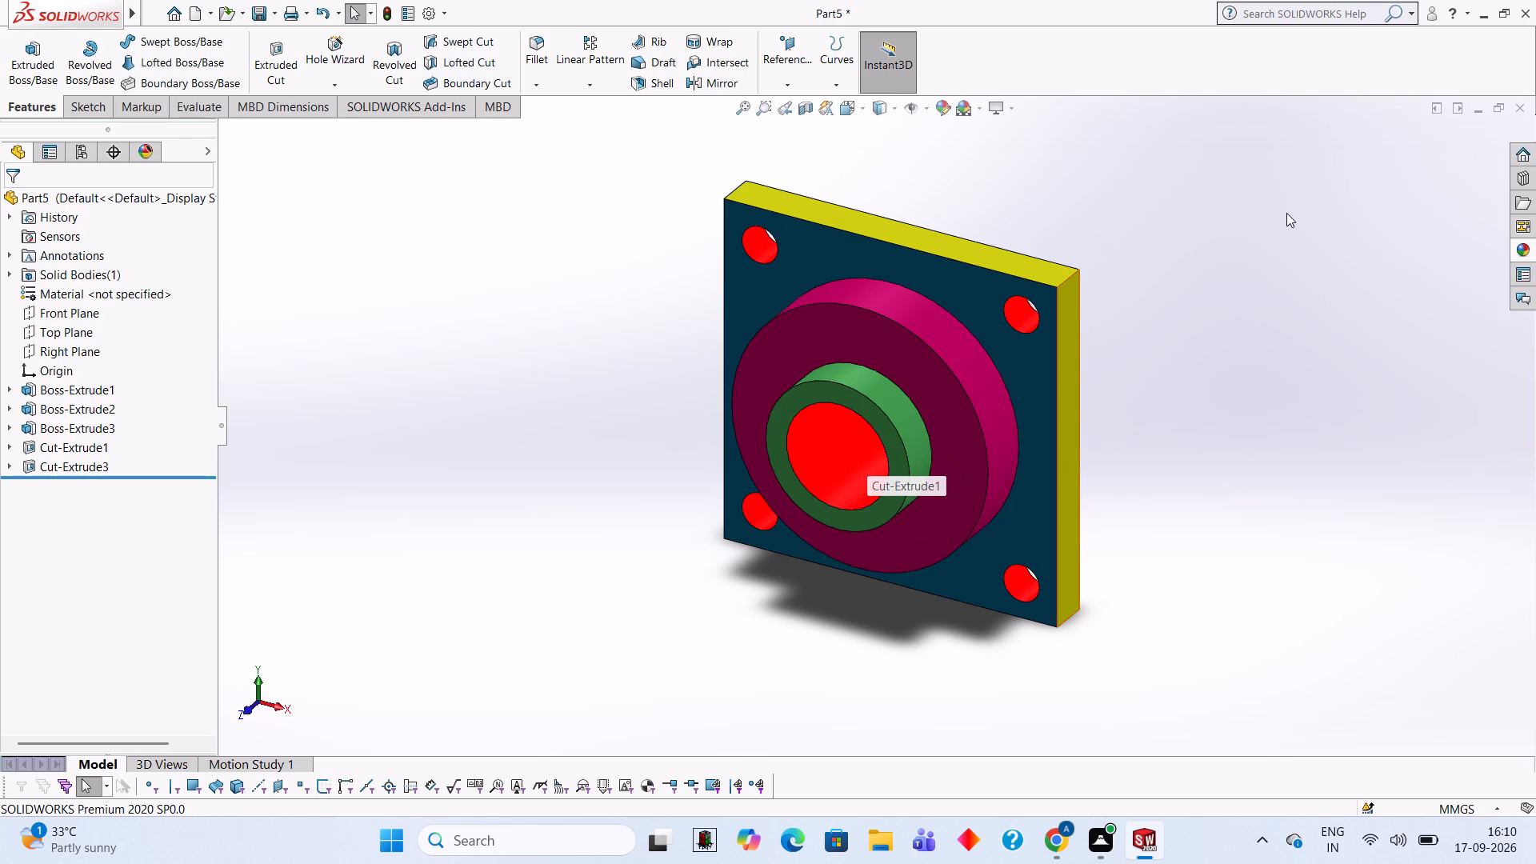
# Examine the coloured plate, bosses, bore and corner holes from the back and the front.
pyautogui.rightClick(1286, 213)
pyautogui.click(1331, 285)
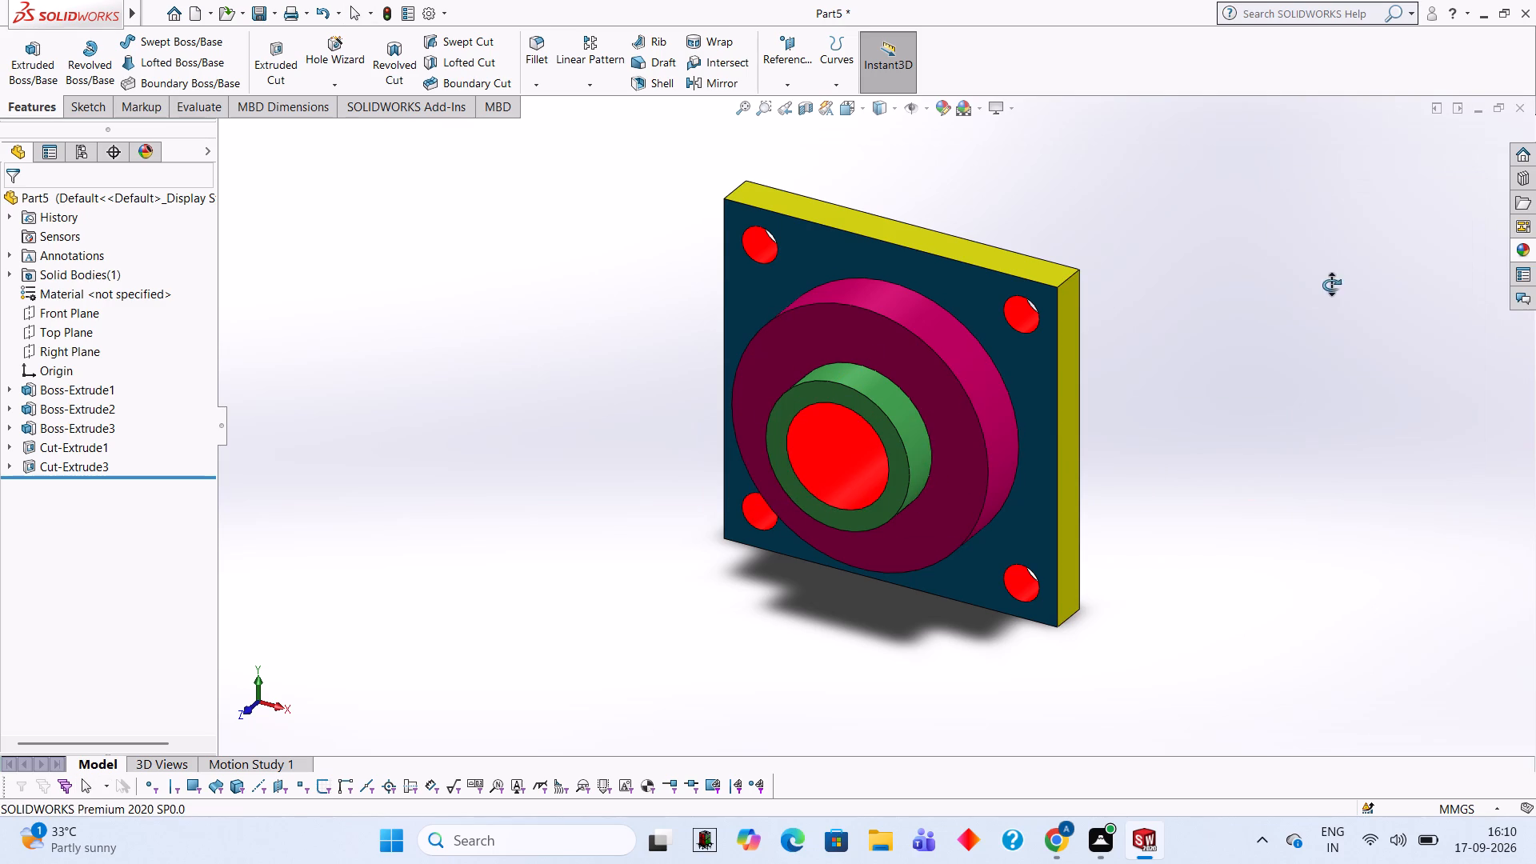
pyautogui.moveTo(1128, 373); pyautogui.dragTo(951, 479)
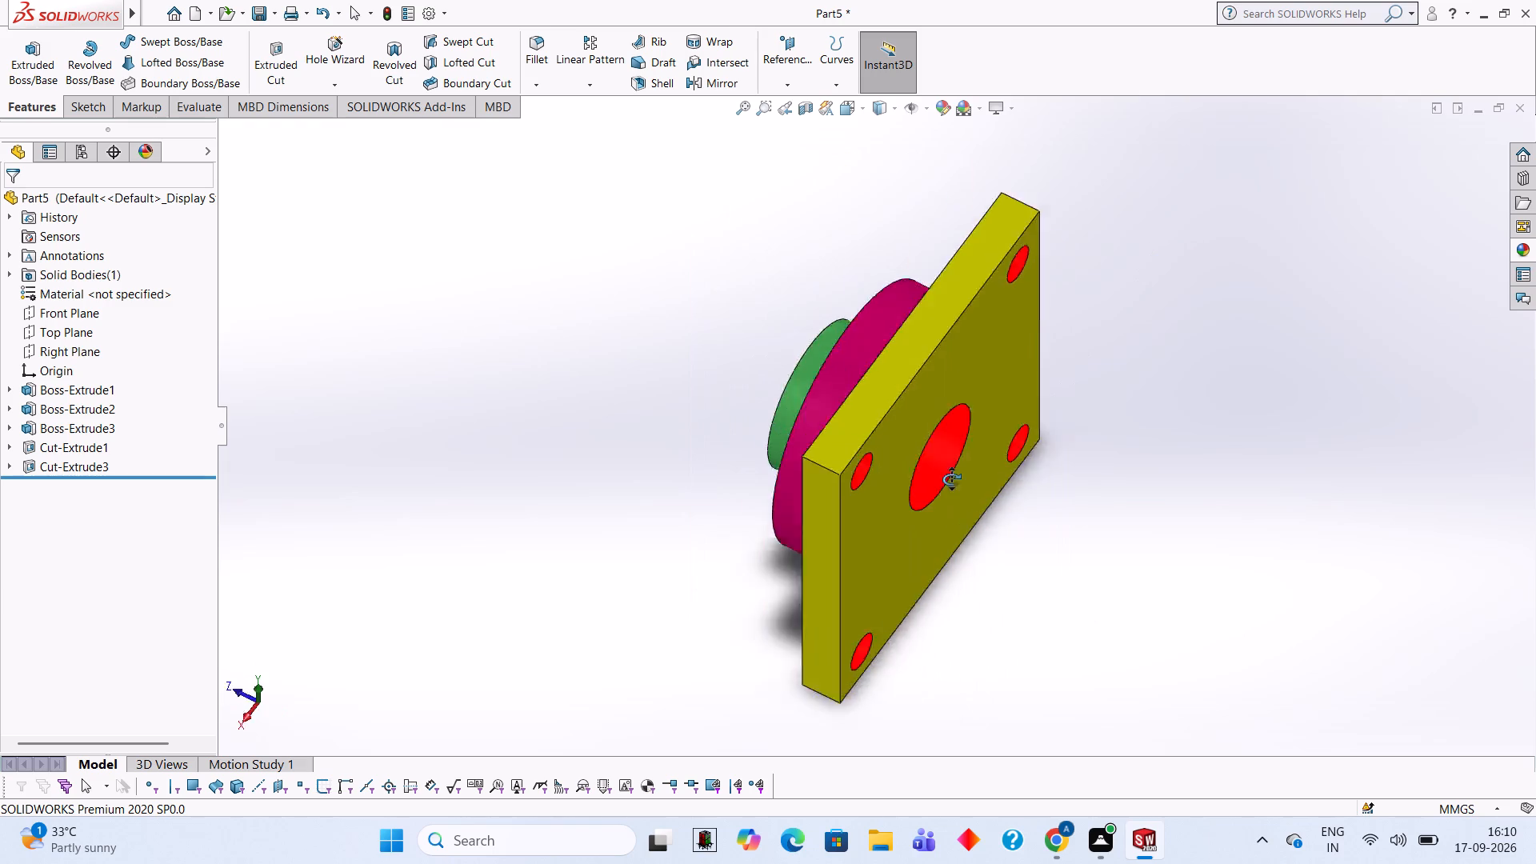
pyautogui.moveTo(951, 479); pyautogui.dragTo(1062, 370)
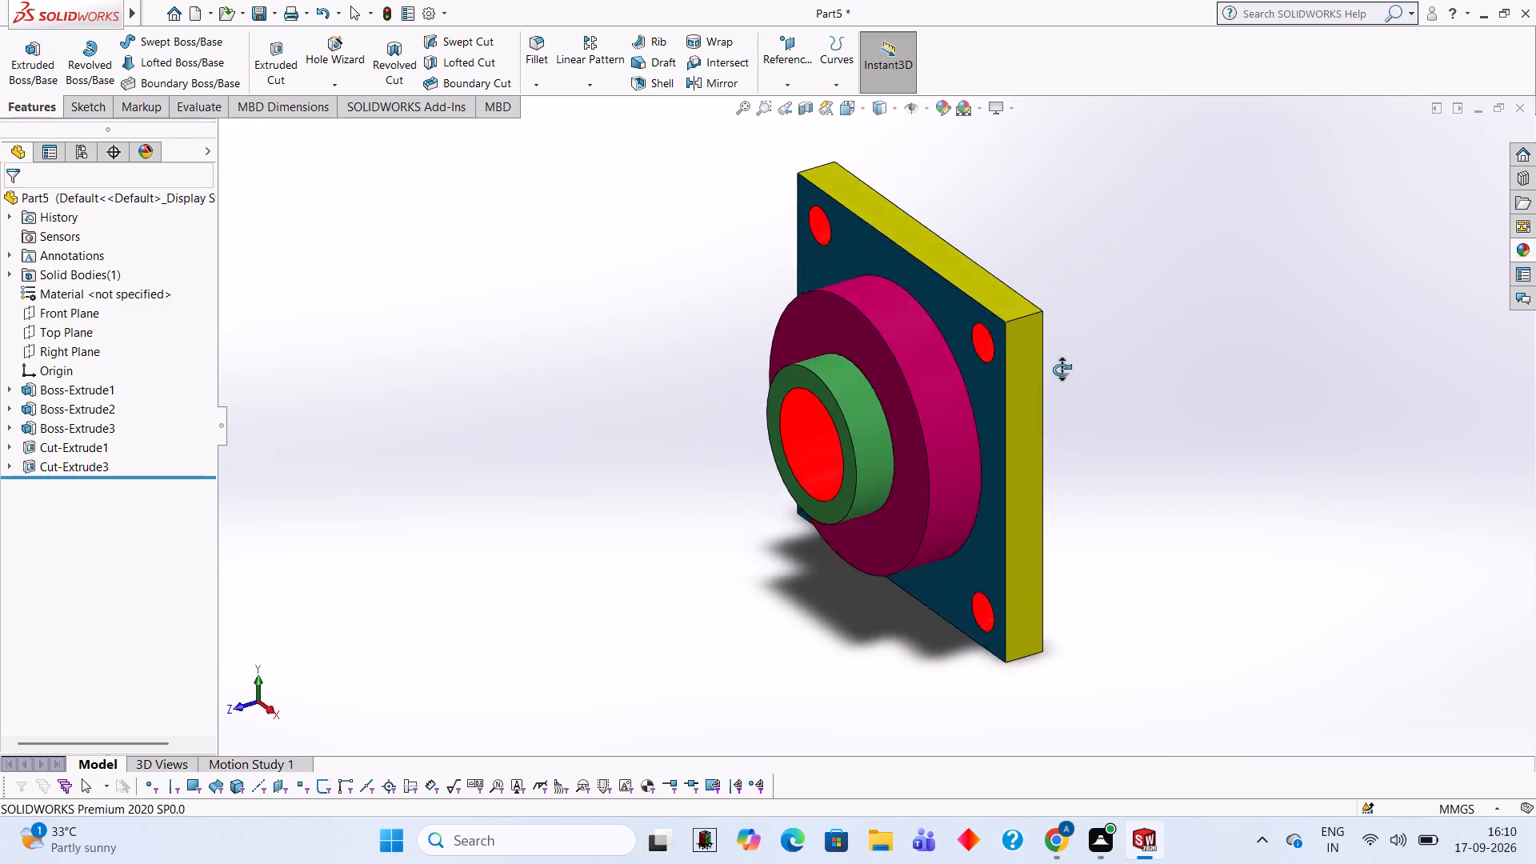
pyautogui.moveTo(1062, 370); pyautogui.dragTo(1104, 391)
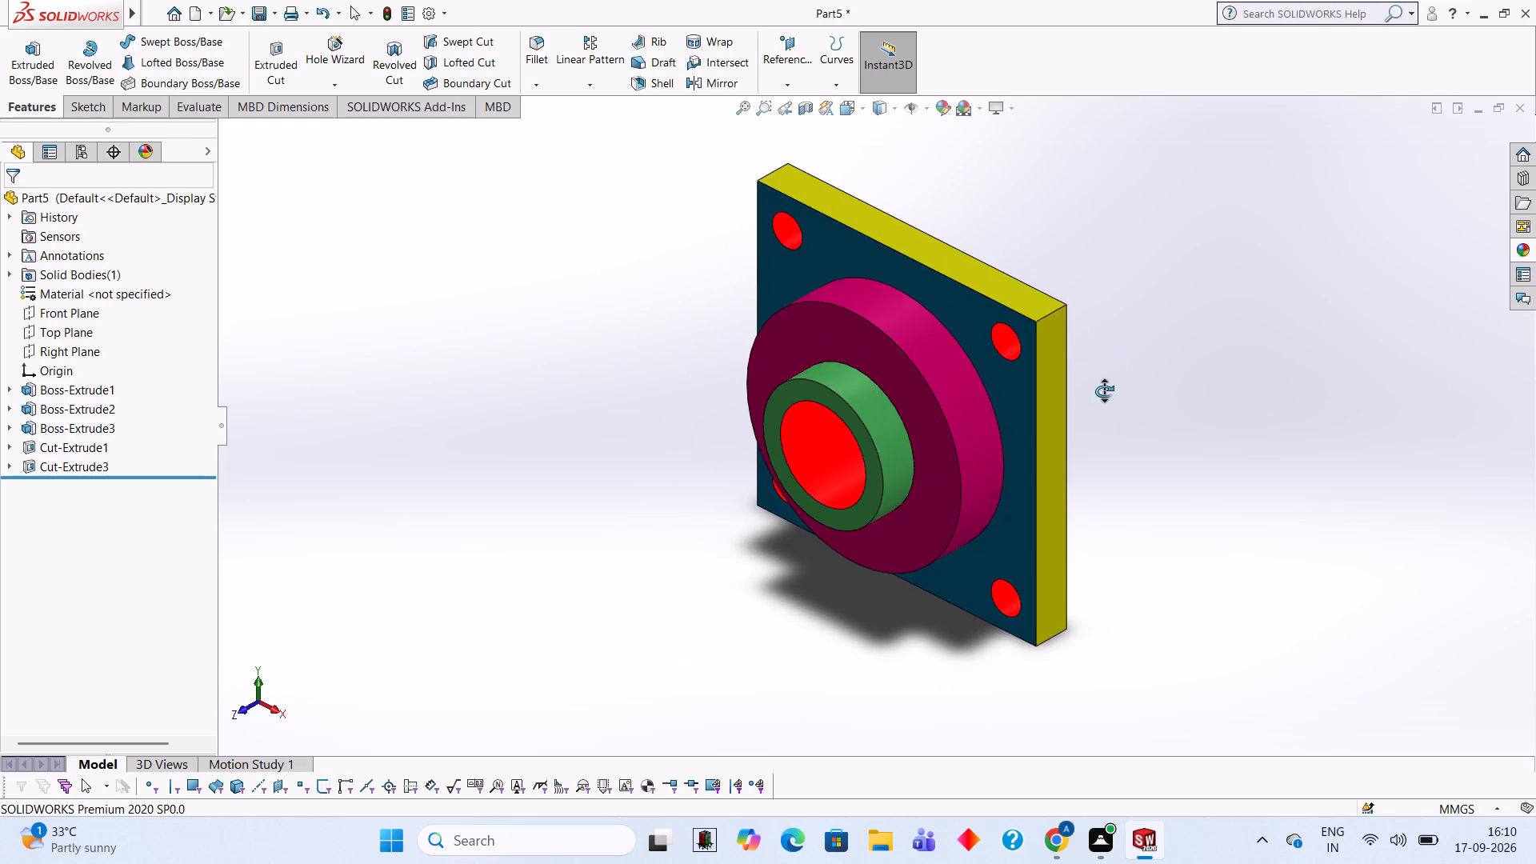
pyautogui.moveTo(1104, 391); pyautogui.dragTo(1140, 365)
pyautogui.click(1140, 365)
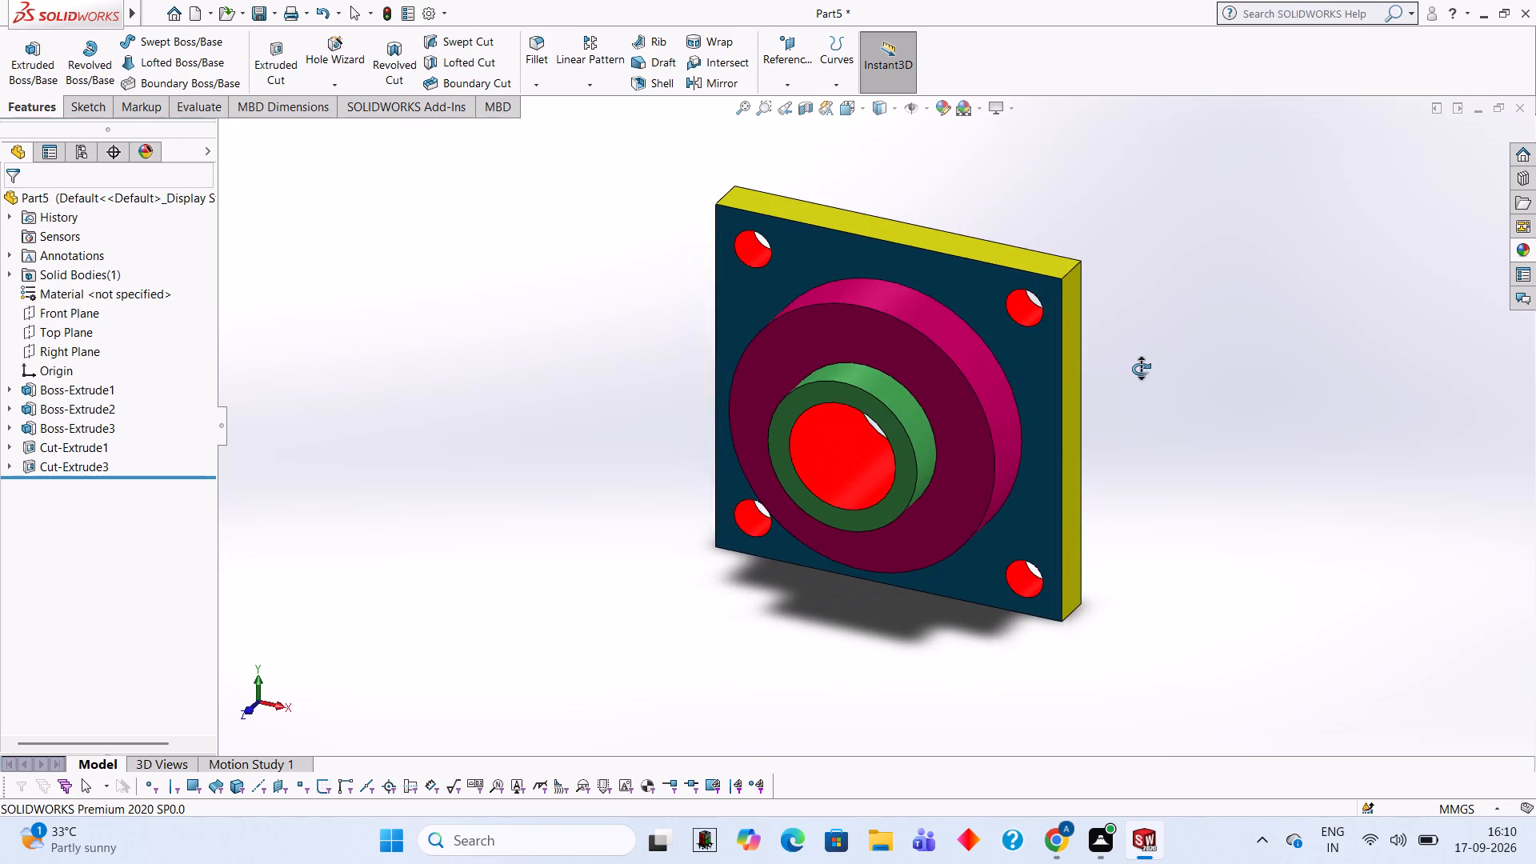
pyautogui.press('Escape')
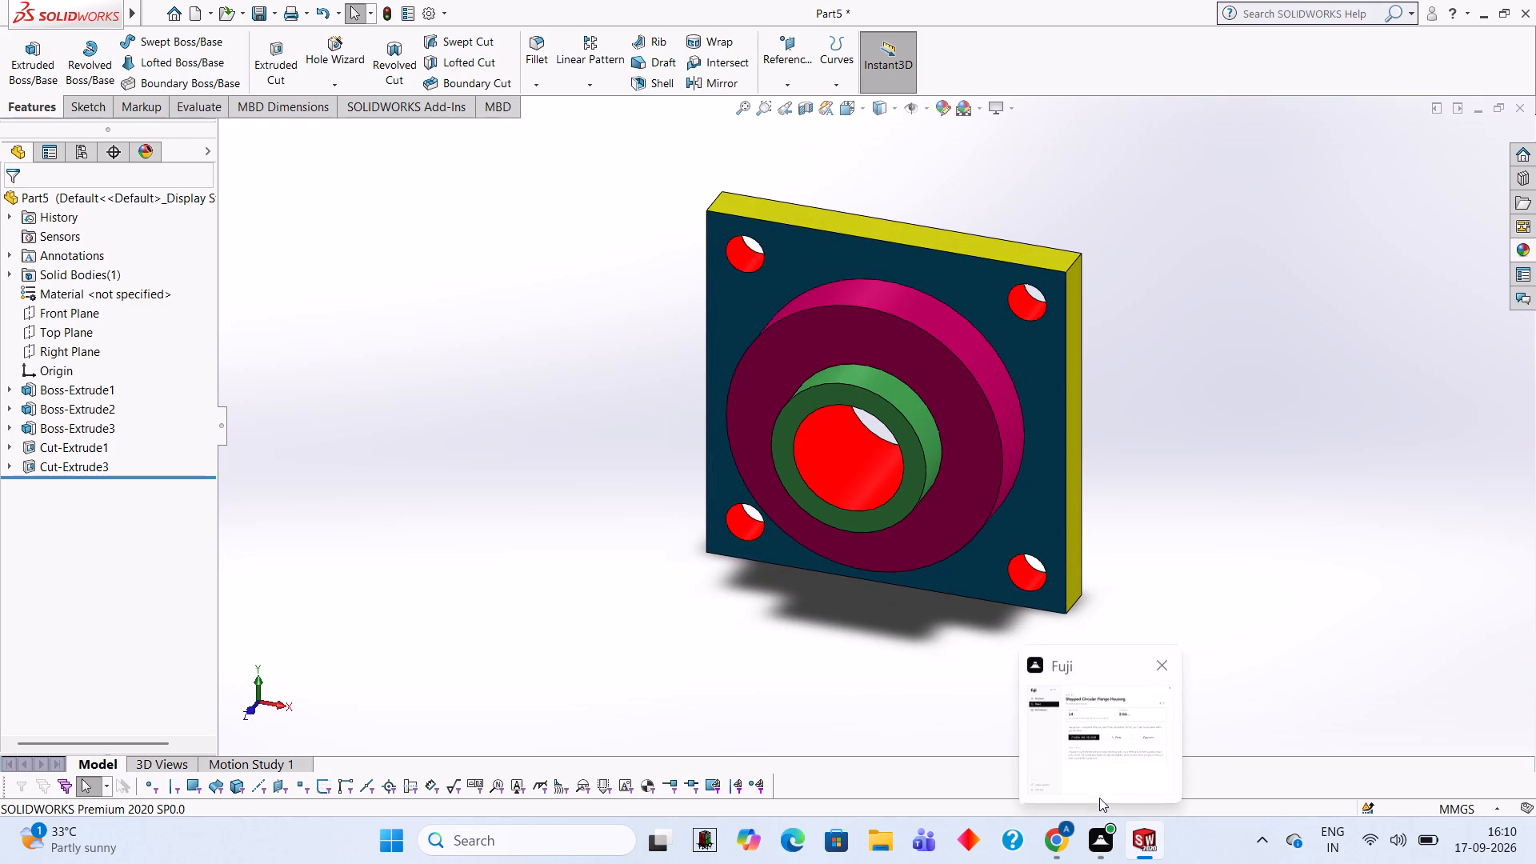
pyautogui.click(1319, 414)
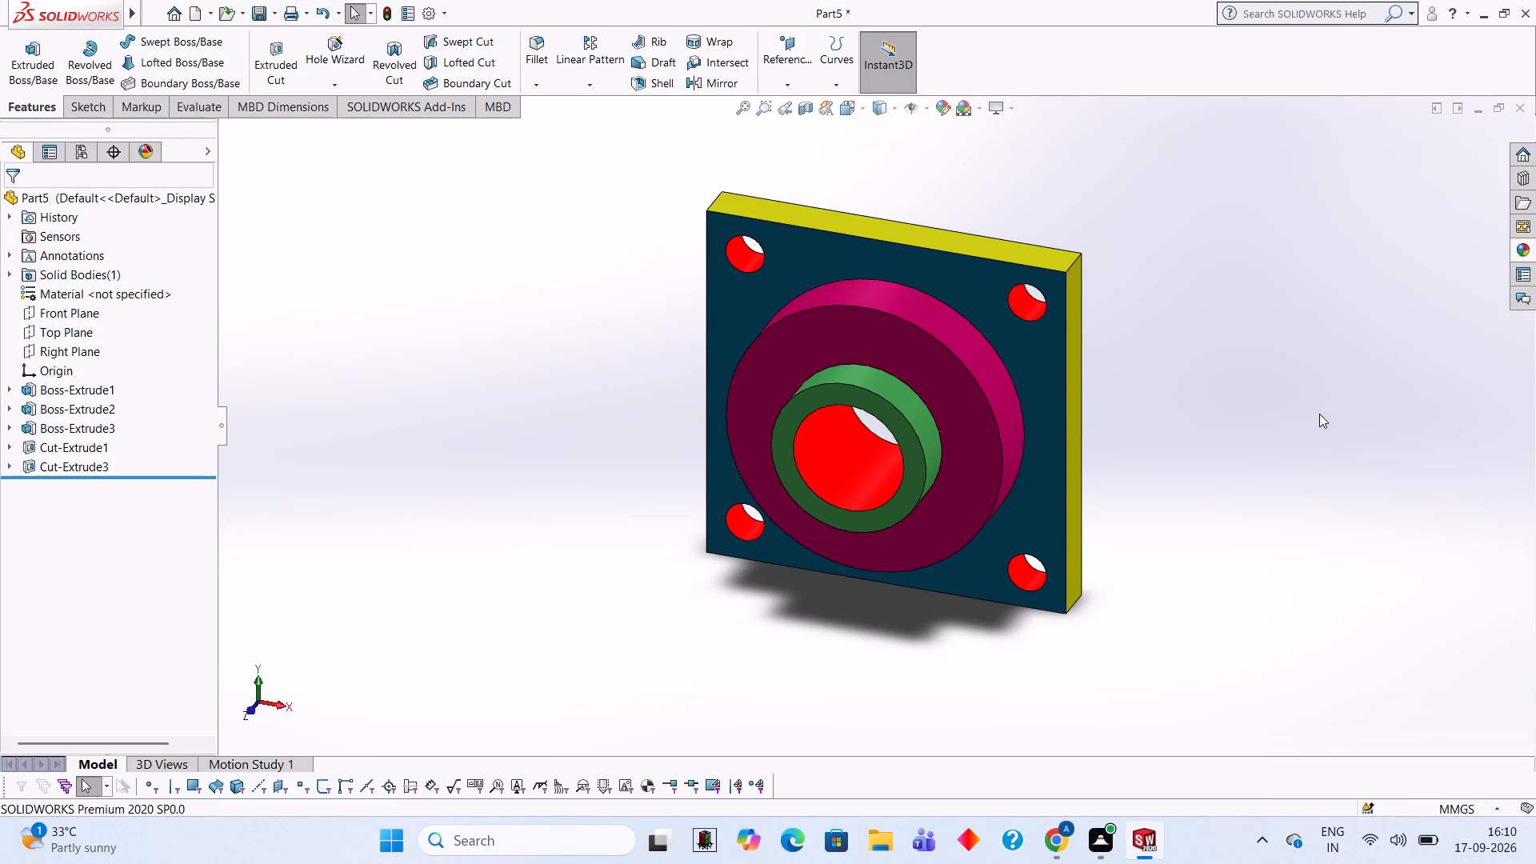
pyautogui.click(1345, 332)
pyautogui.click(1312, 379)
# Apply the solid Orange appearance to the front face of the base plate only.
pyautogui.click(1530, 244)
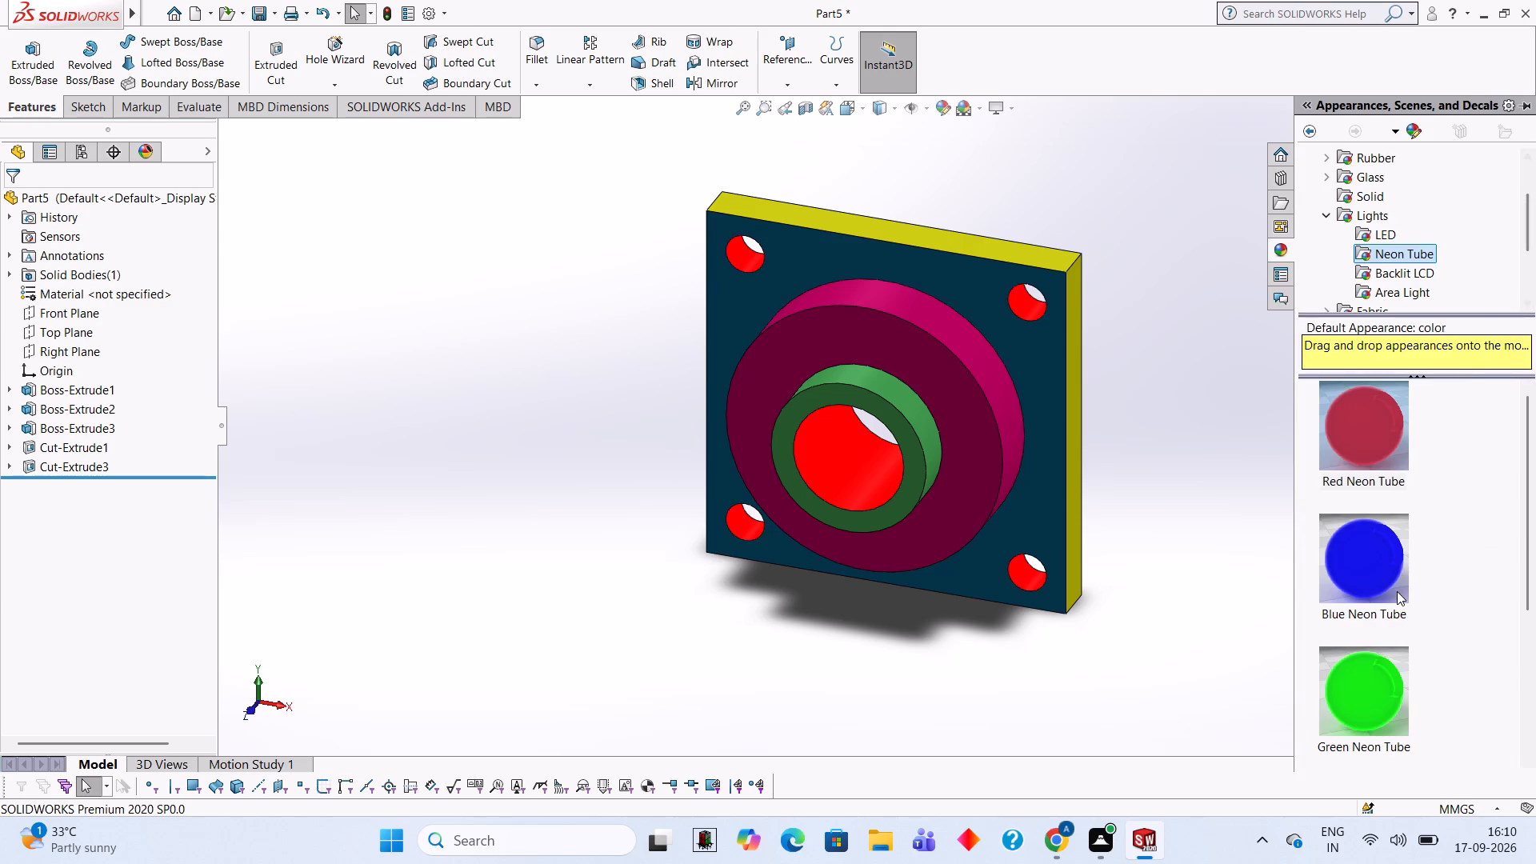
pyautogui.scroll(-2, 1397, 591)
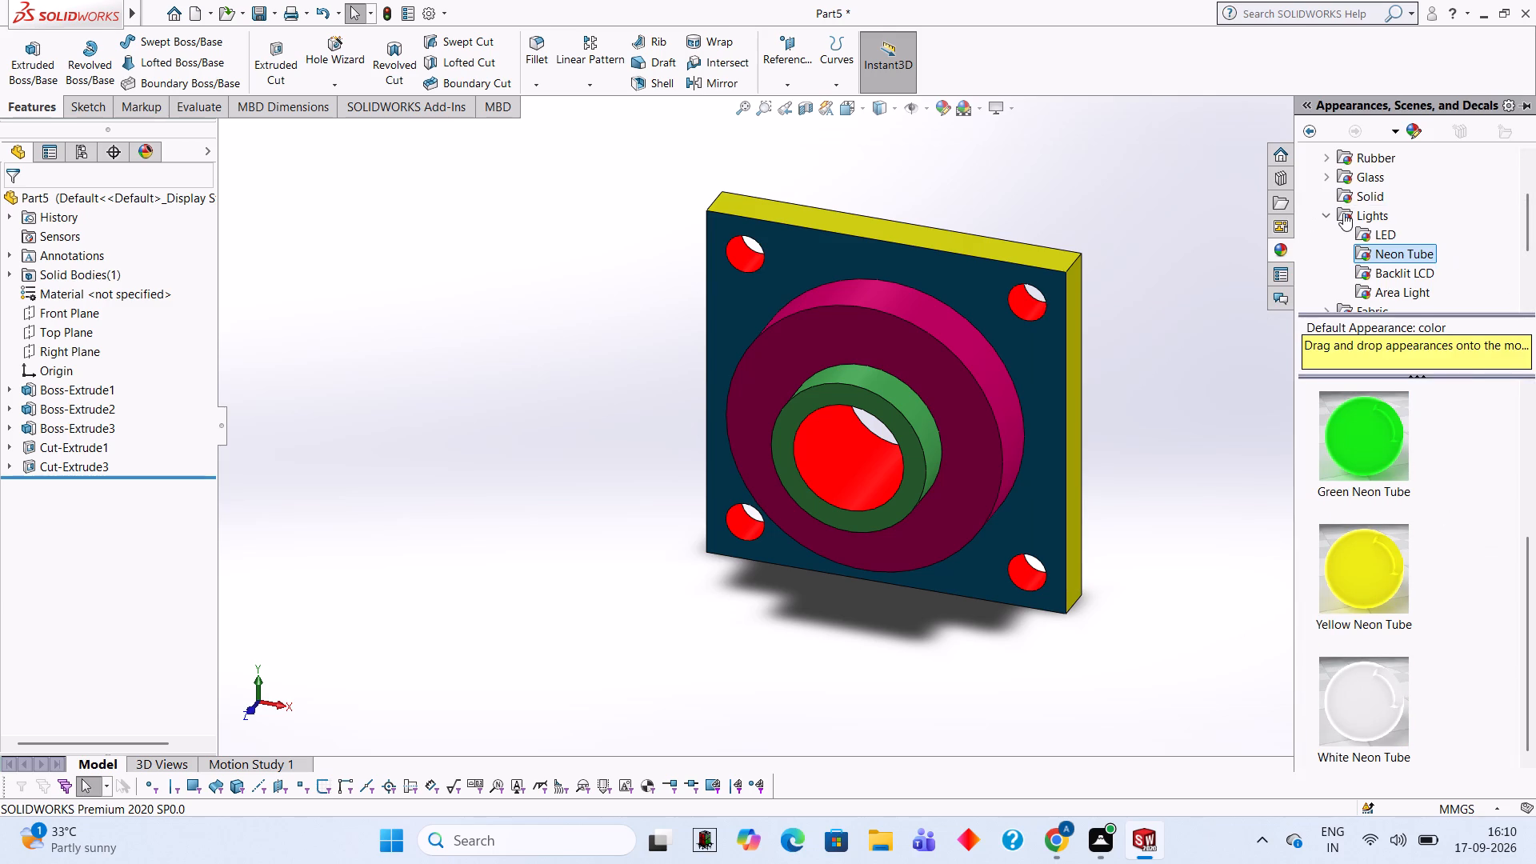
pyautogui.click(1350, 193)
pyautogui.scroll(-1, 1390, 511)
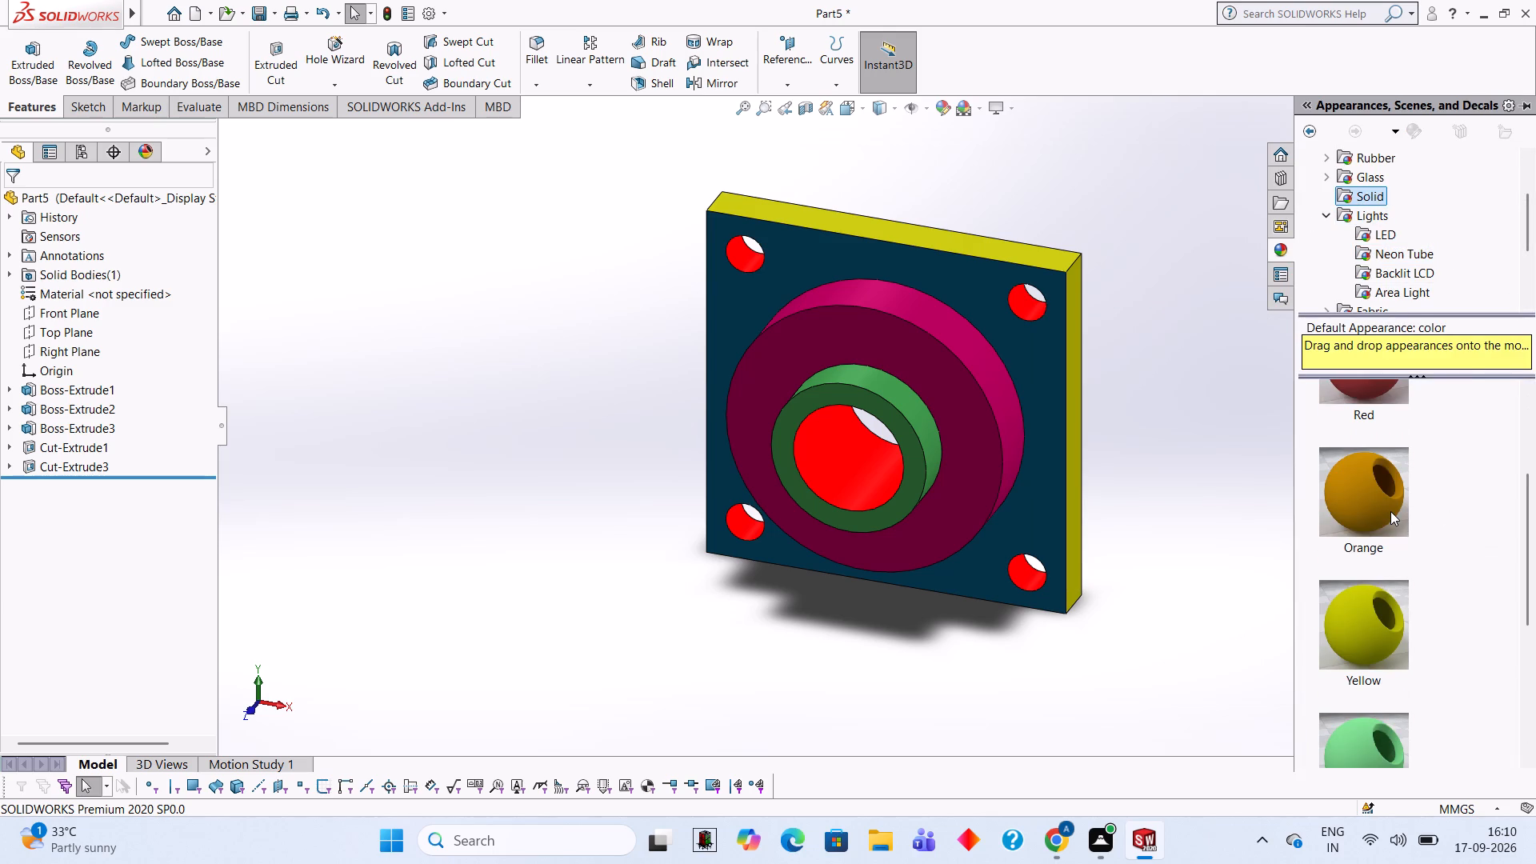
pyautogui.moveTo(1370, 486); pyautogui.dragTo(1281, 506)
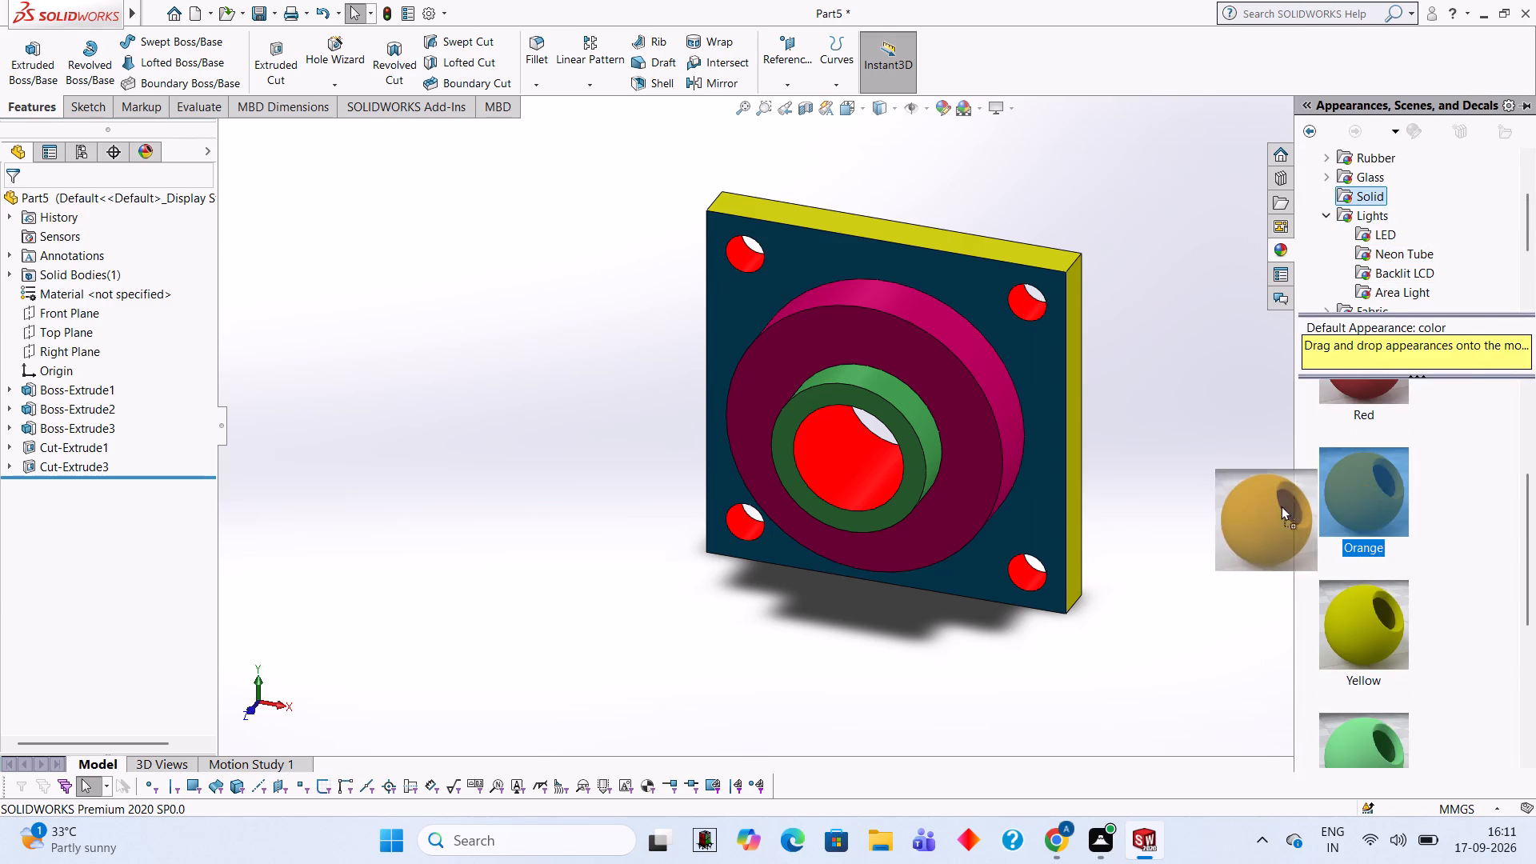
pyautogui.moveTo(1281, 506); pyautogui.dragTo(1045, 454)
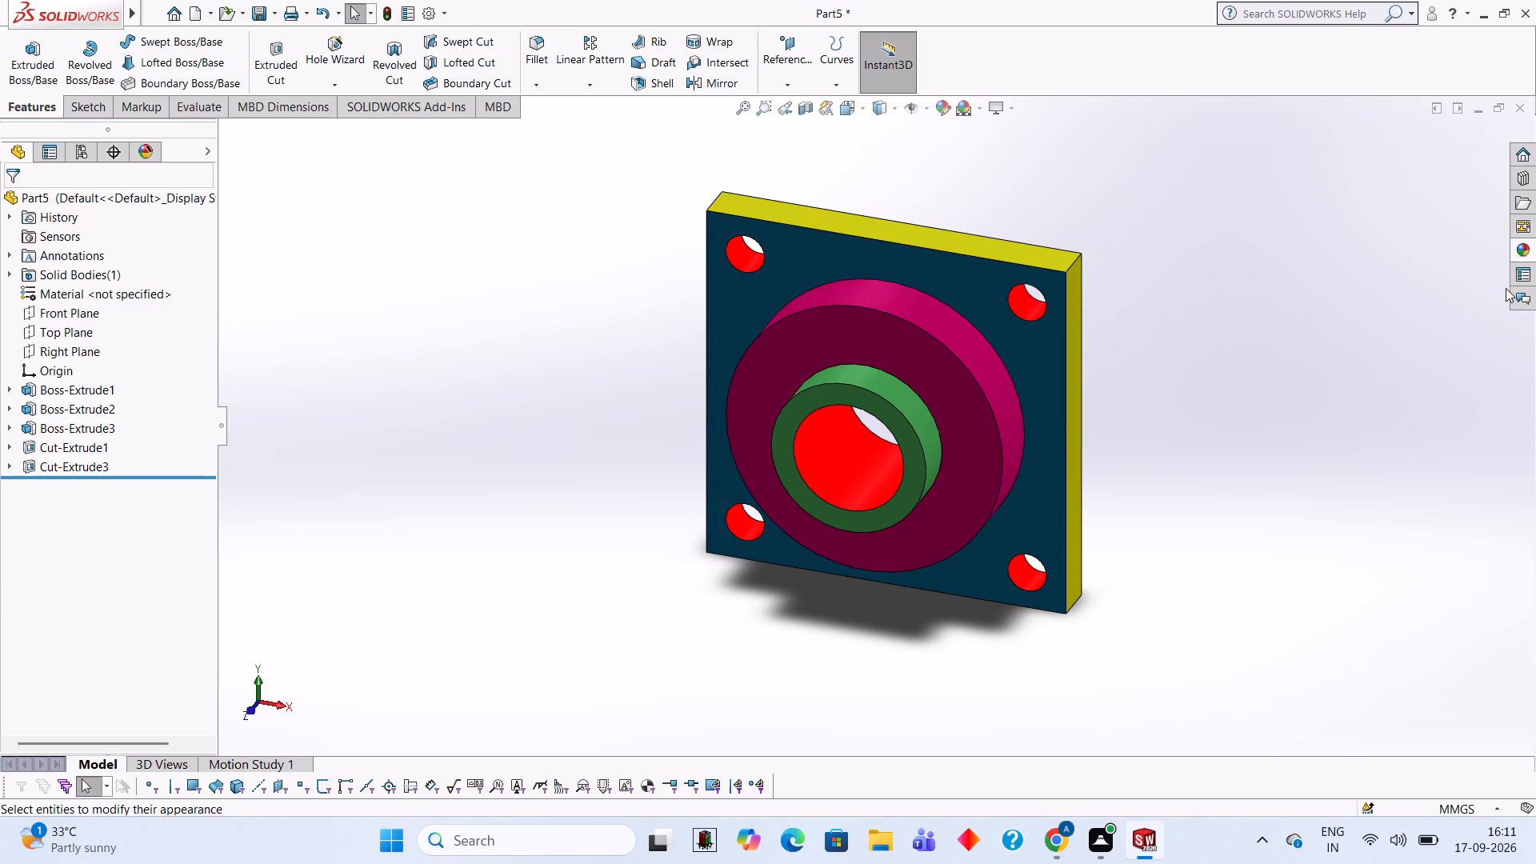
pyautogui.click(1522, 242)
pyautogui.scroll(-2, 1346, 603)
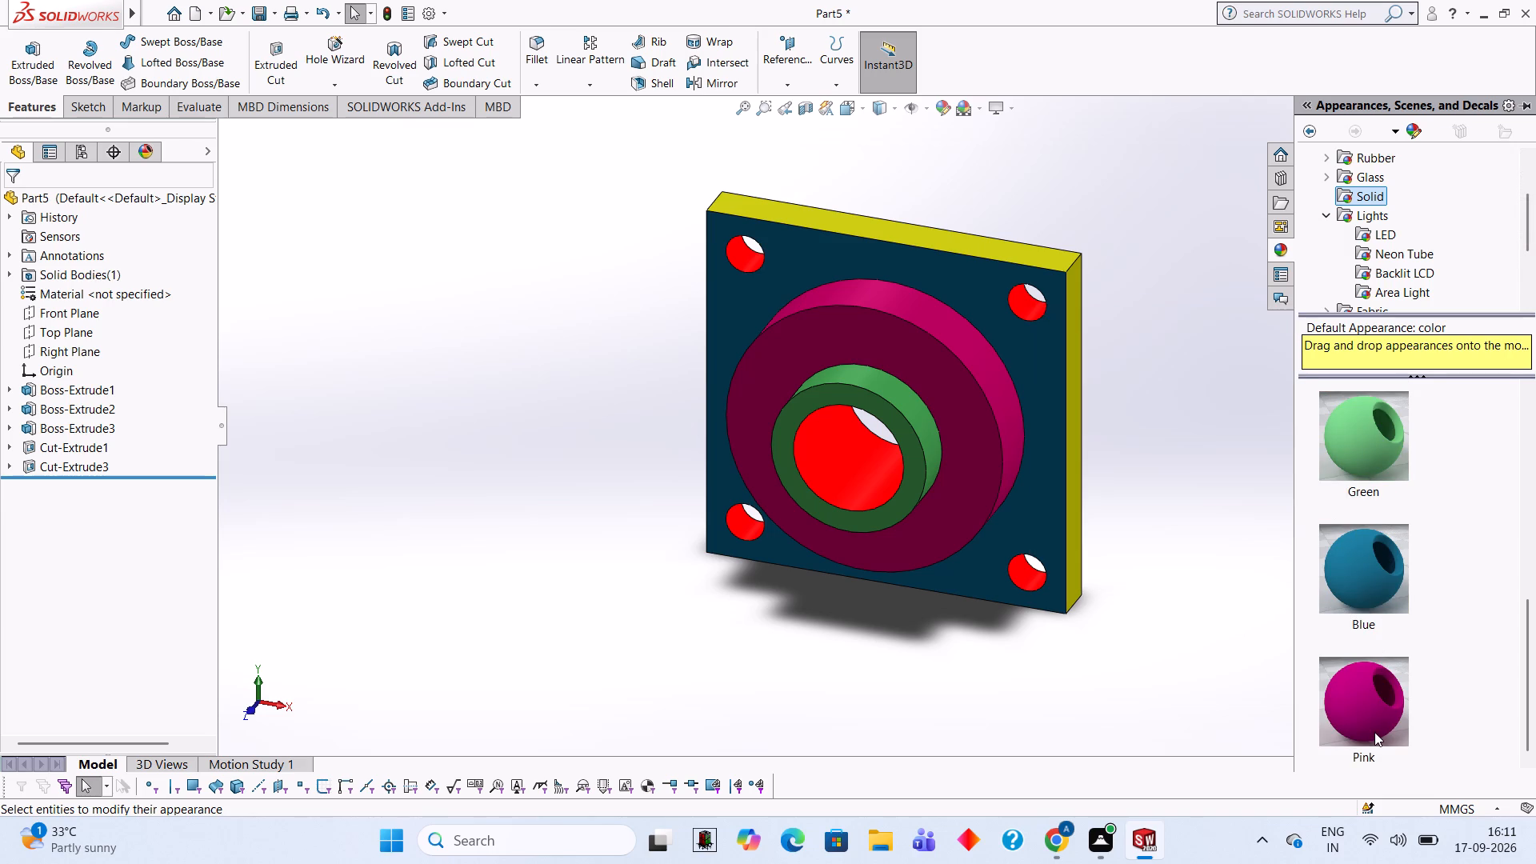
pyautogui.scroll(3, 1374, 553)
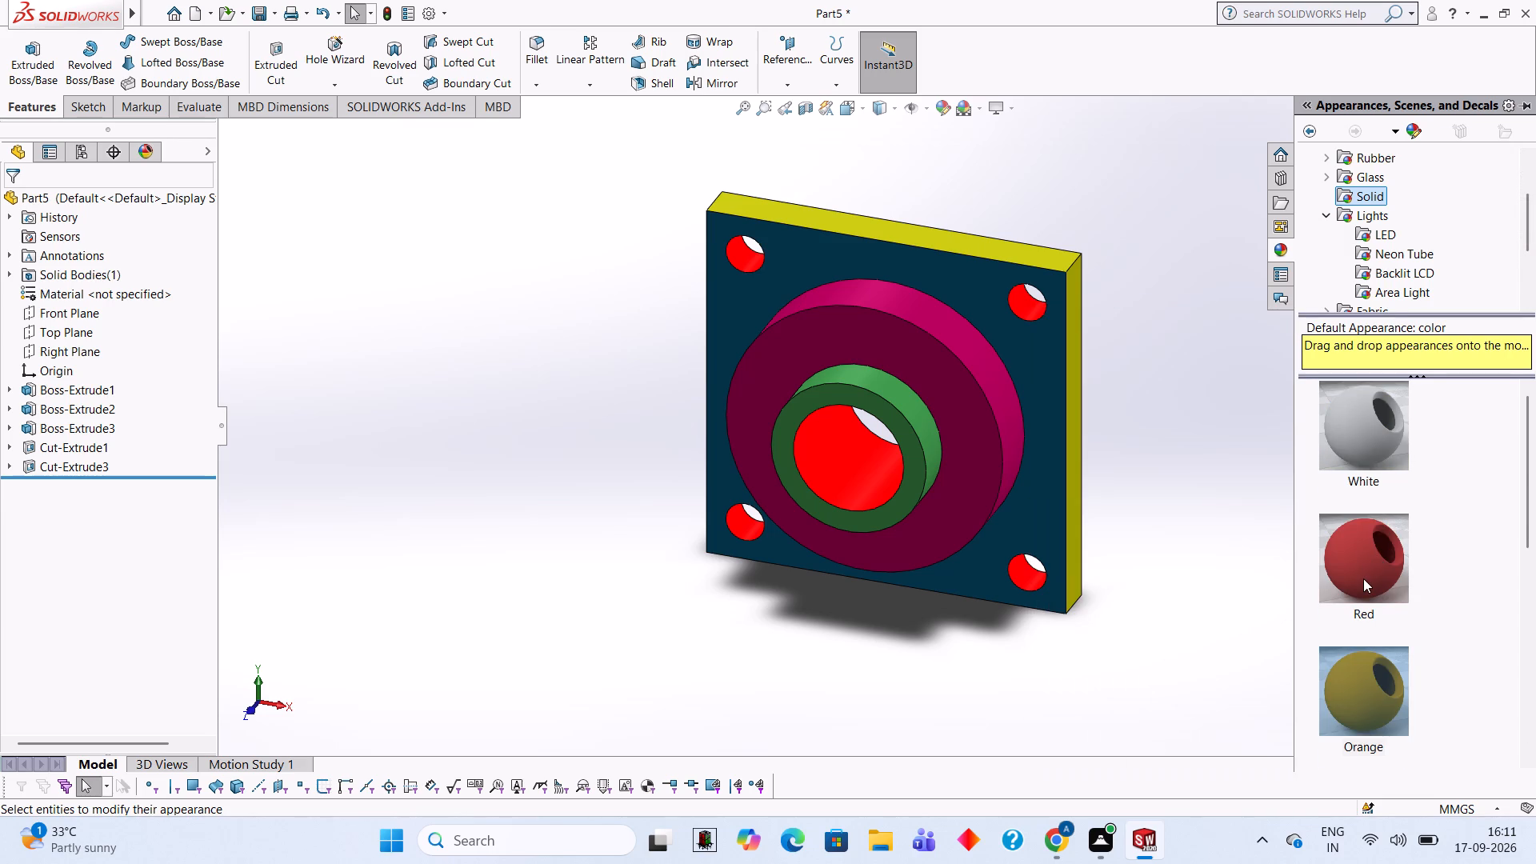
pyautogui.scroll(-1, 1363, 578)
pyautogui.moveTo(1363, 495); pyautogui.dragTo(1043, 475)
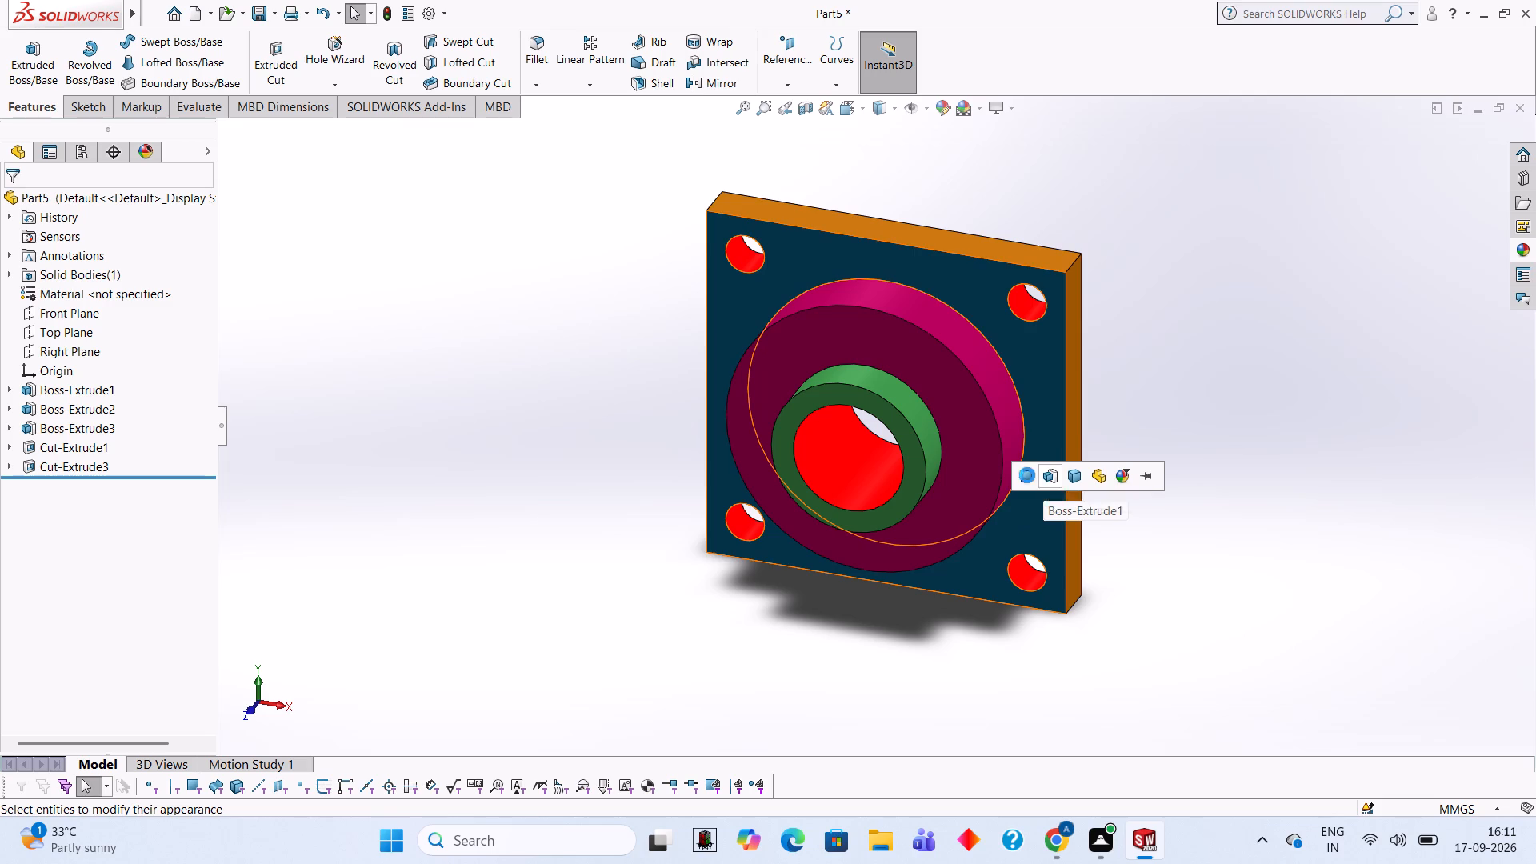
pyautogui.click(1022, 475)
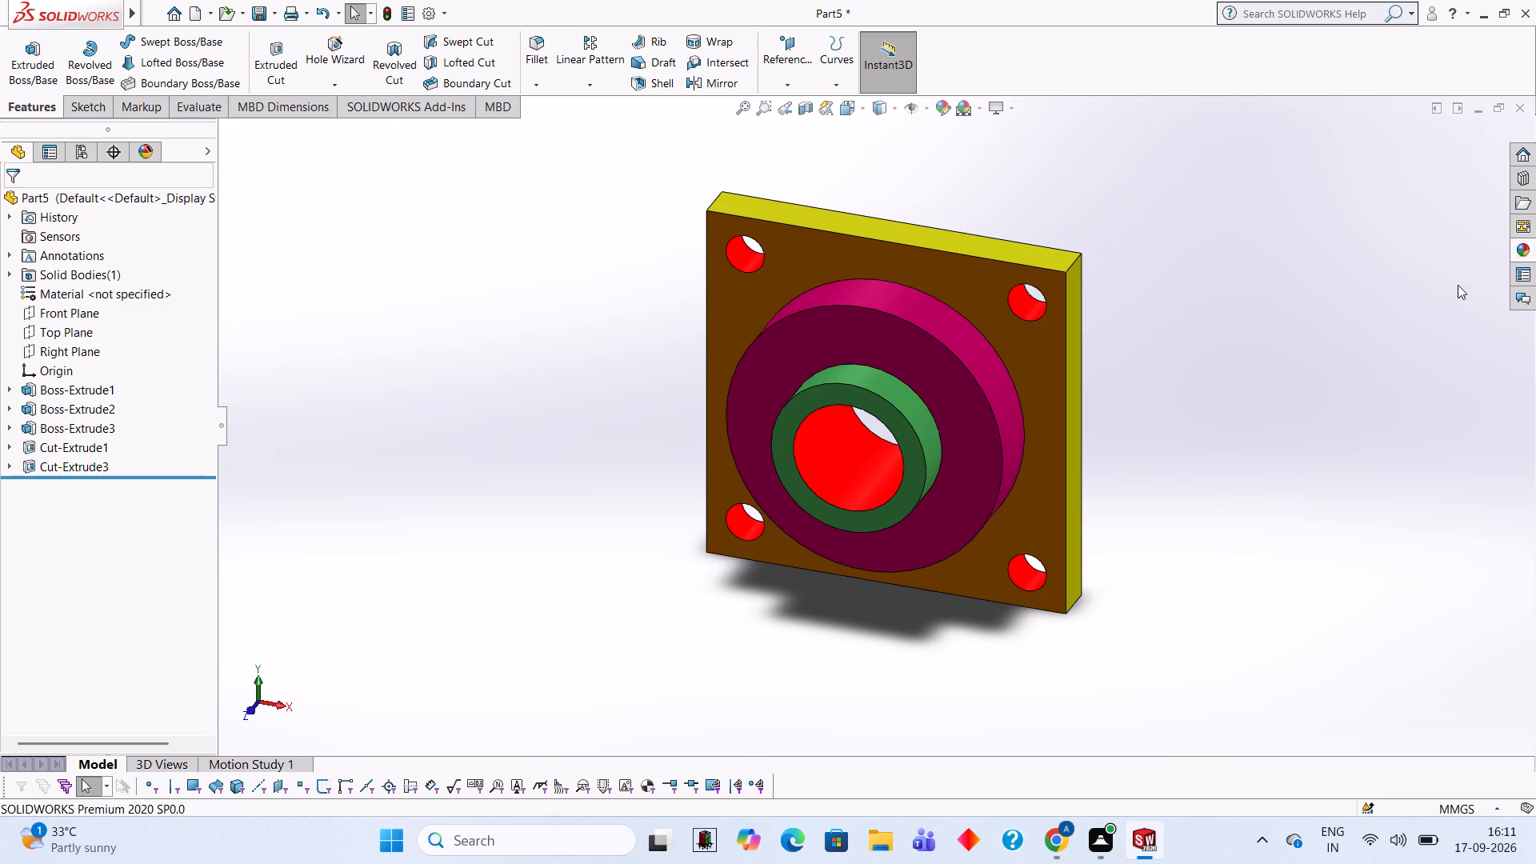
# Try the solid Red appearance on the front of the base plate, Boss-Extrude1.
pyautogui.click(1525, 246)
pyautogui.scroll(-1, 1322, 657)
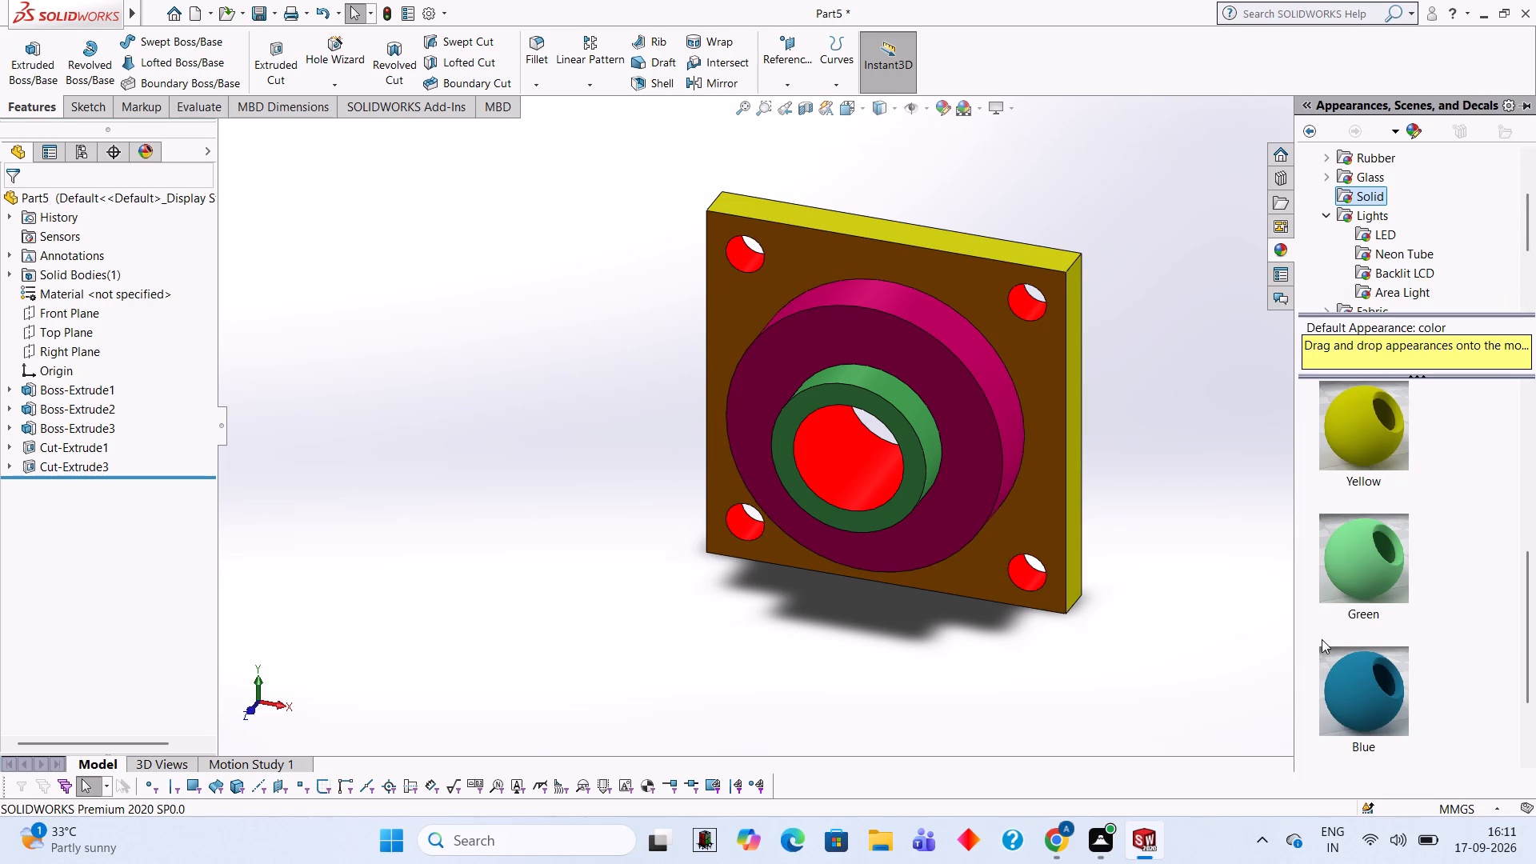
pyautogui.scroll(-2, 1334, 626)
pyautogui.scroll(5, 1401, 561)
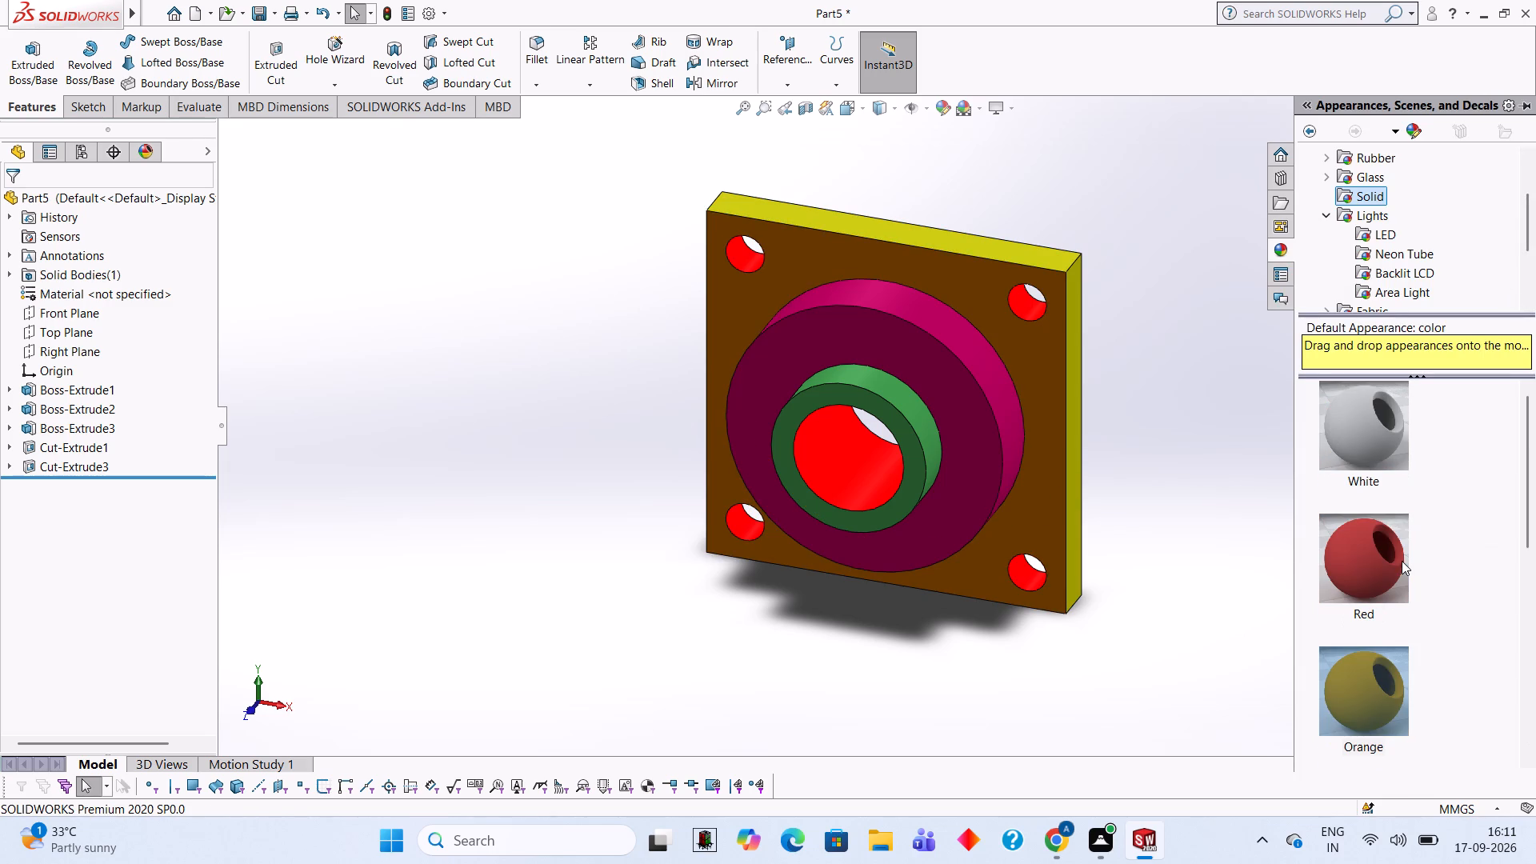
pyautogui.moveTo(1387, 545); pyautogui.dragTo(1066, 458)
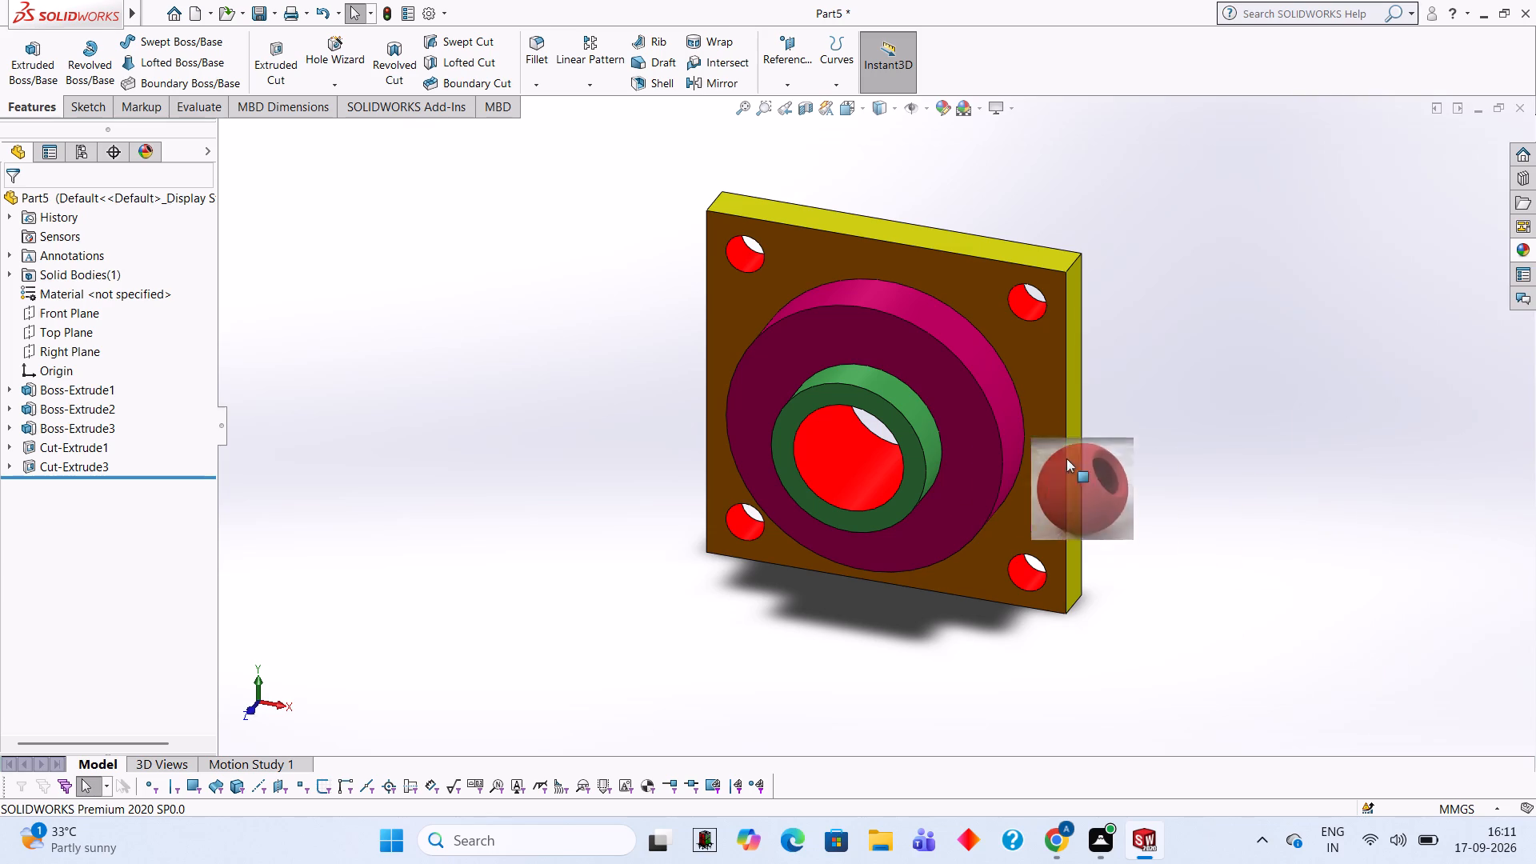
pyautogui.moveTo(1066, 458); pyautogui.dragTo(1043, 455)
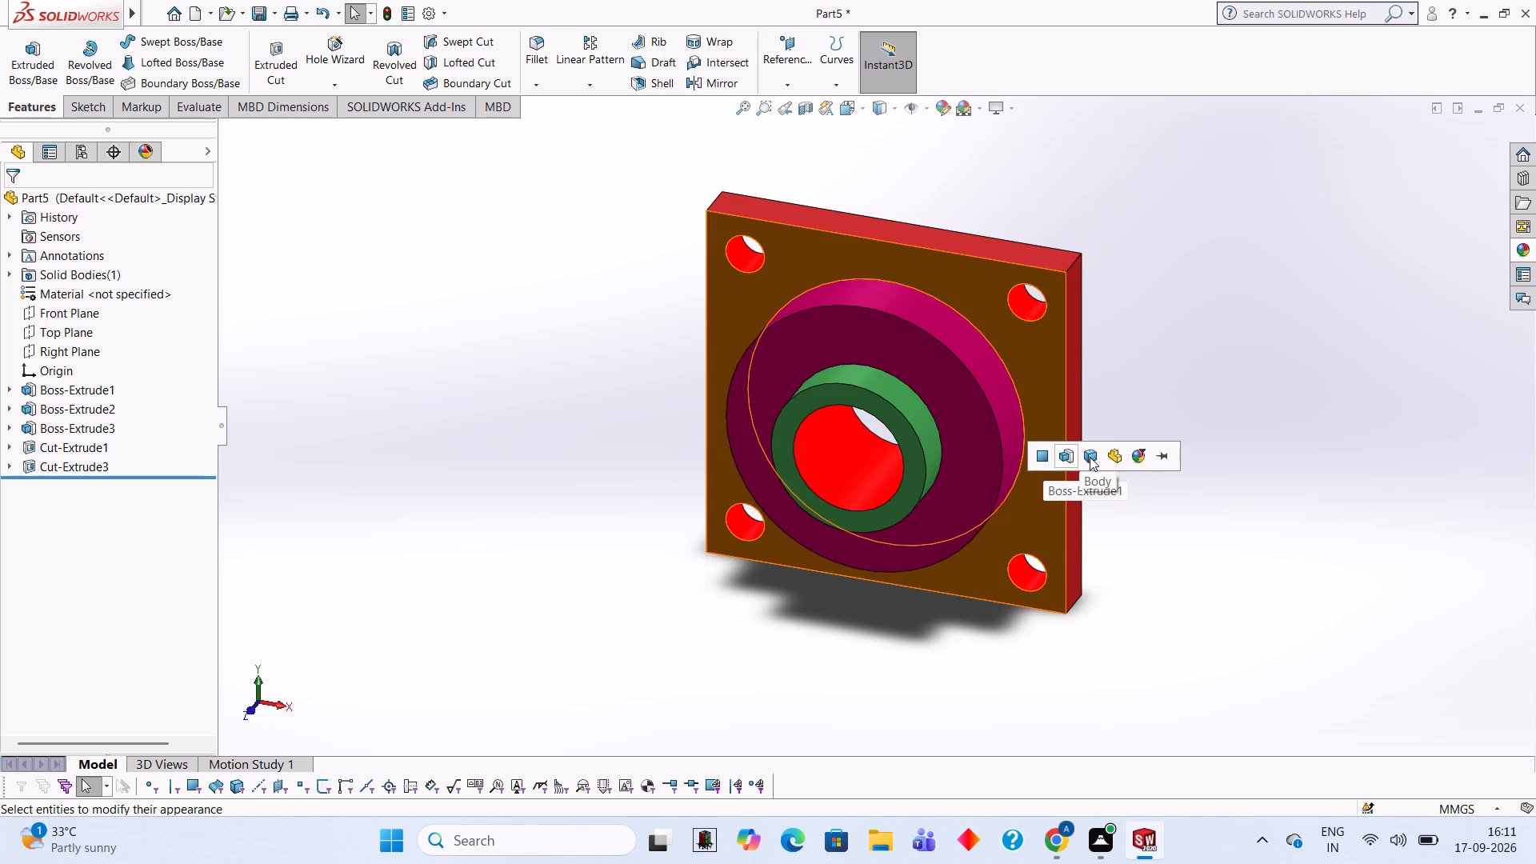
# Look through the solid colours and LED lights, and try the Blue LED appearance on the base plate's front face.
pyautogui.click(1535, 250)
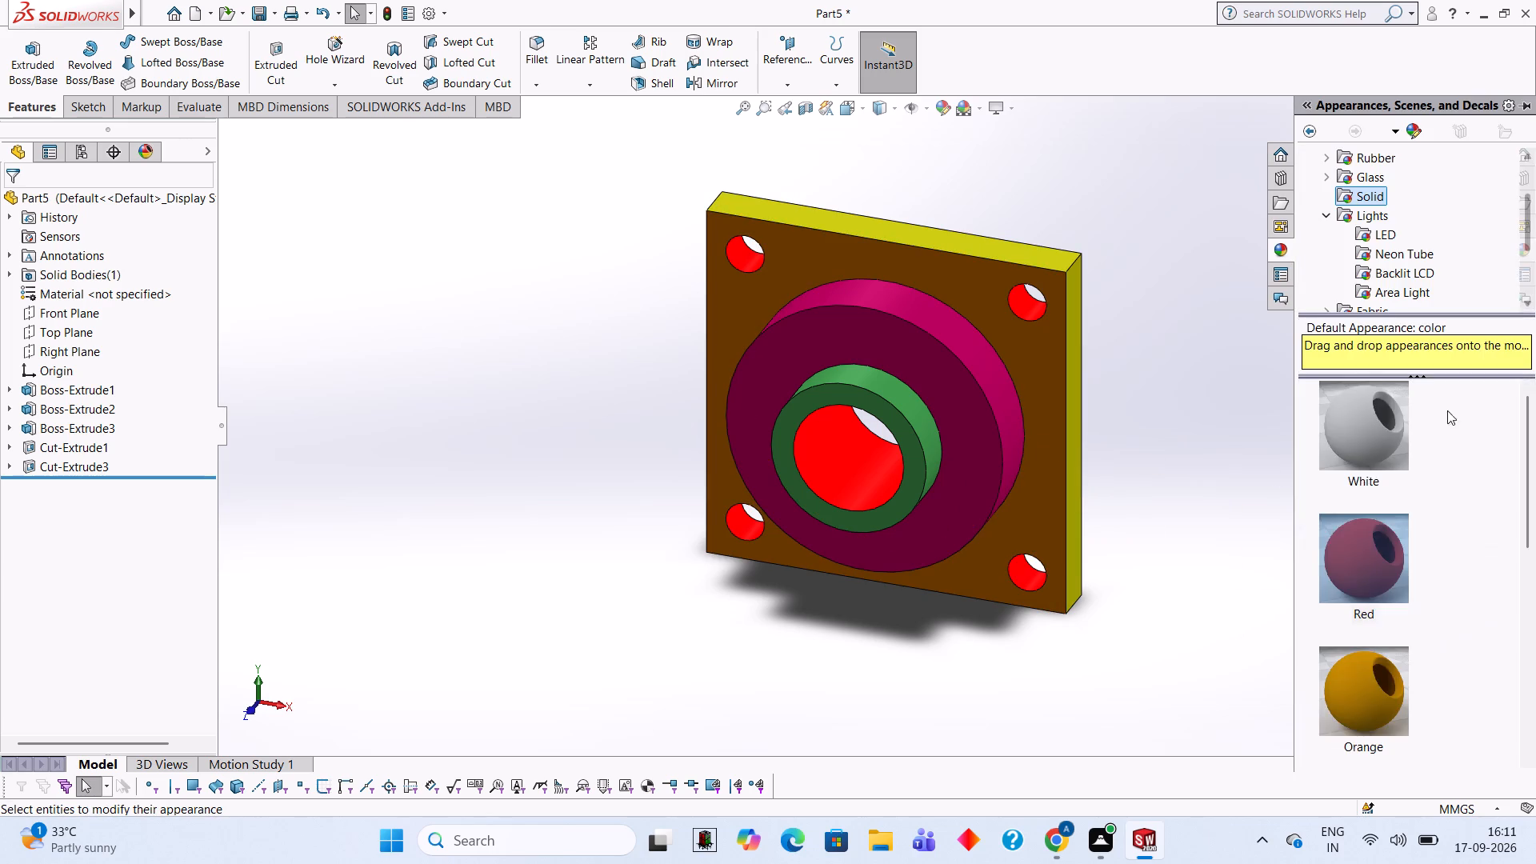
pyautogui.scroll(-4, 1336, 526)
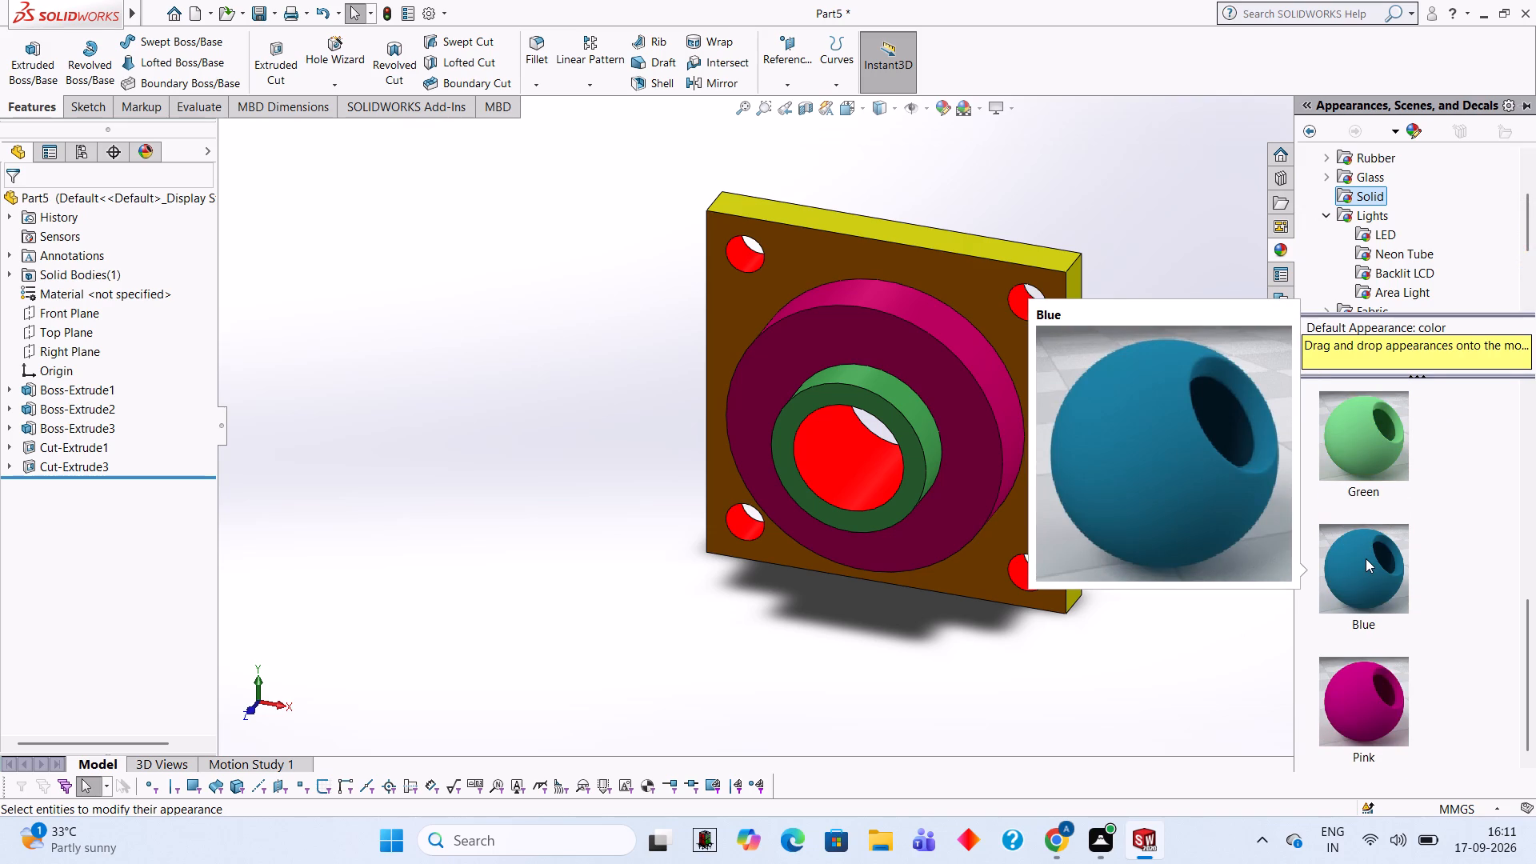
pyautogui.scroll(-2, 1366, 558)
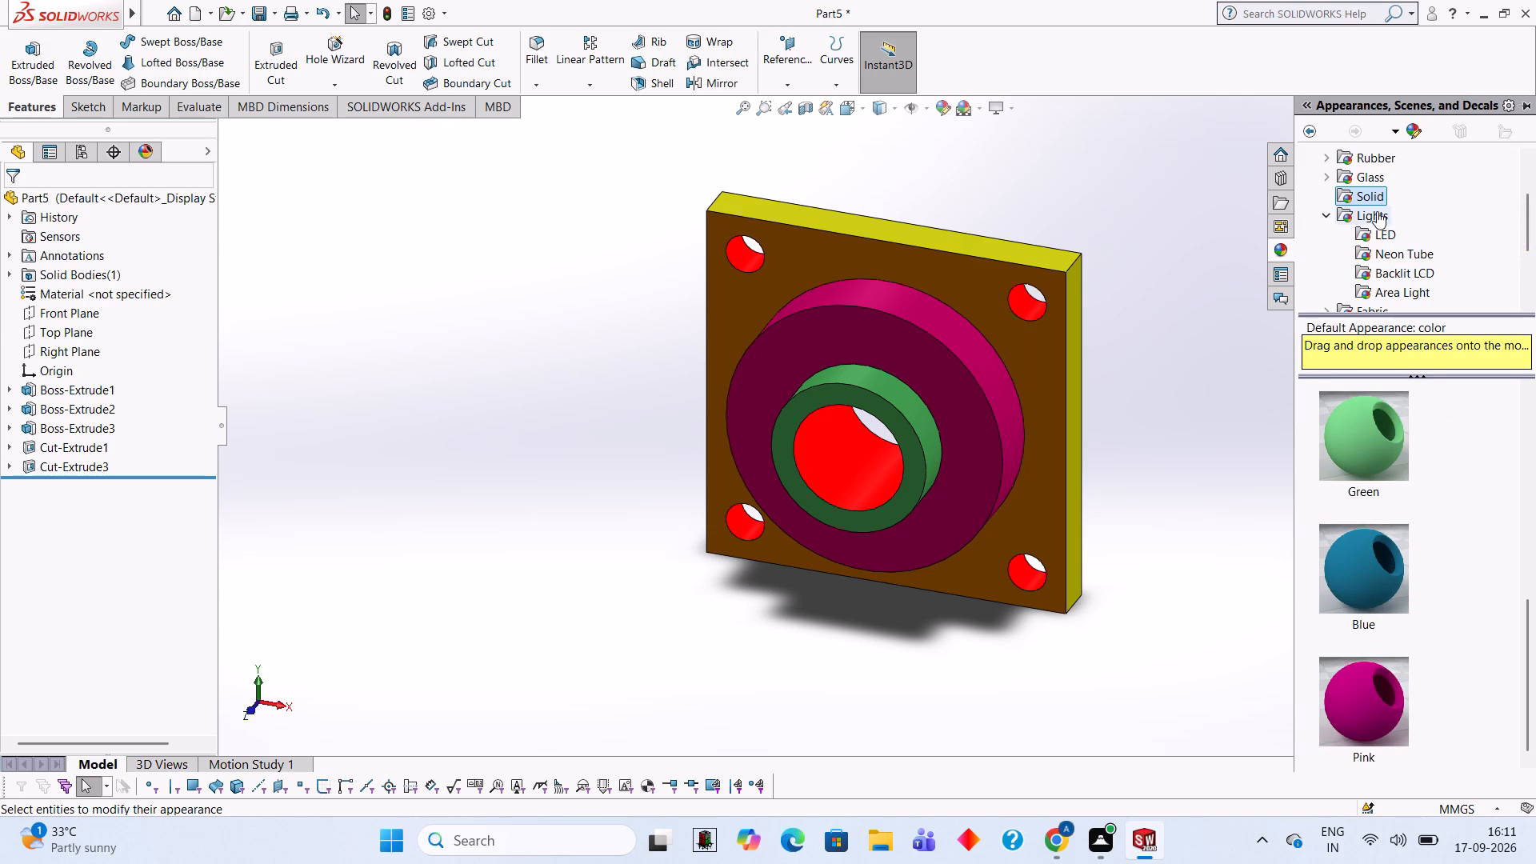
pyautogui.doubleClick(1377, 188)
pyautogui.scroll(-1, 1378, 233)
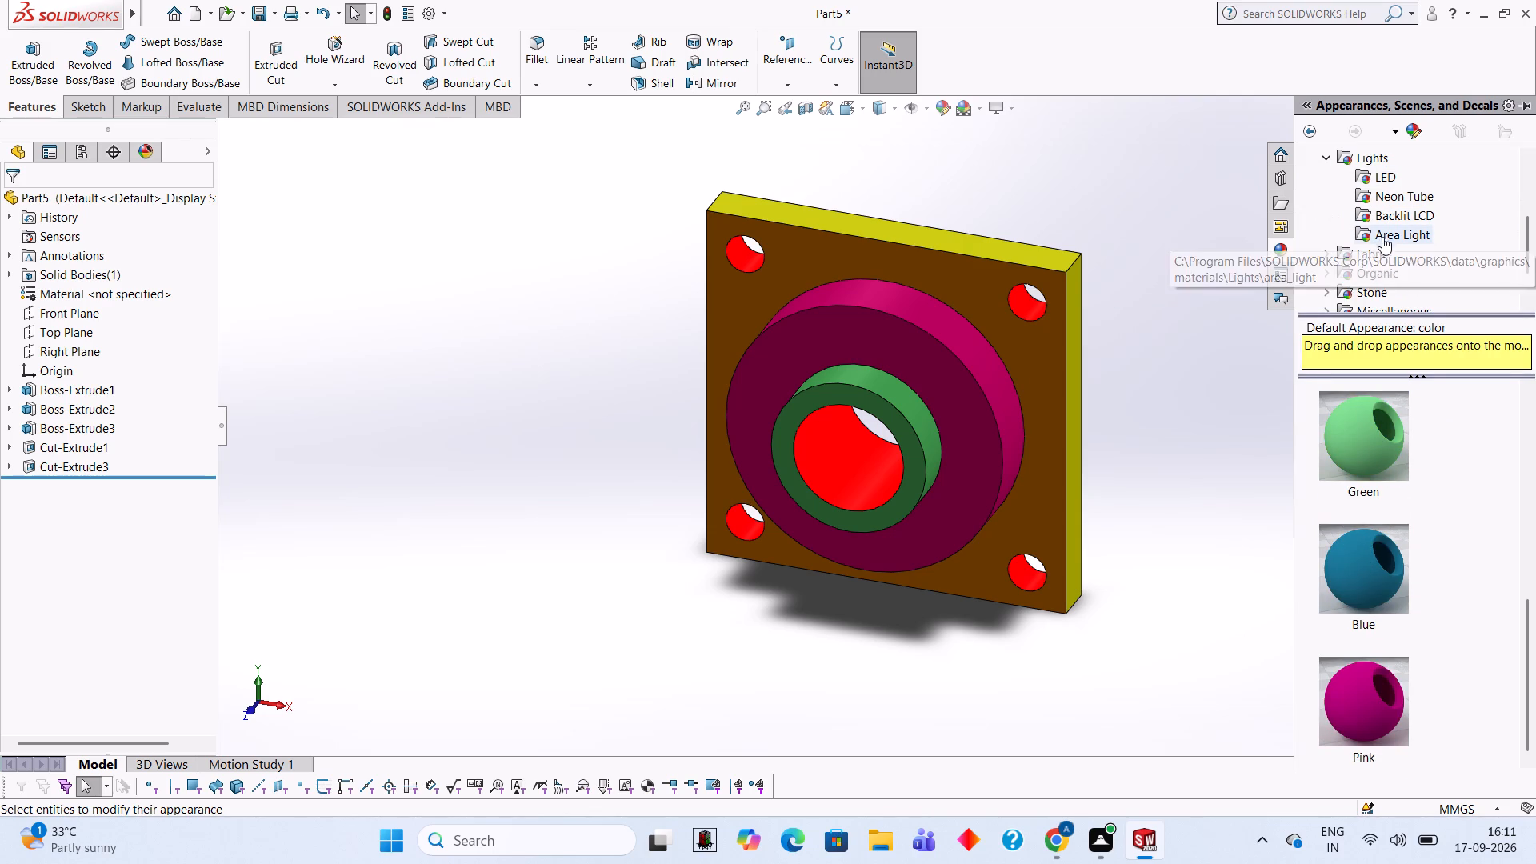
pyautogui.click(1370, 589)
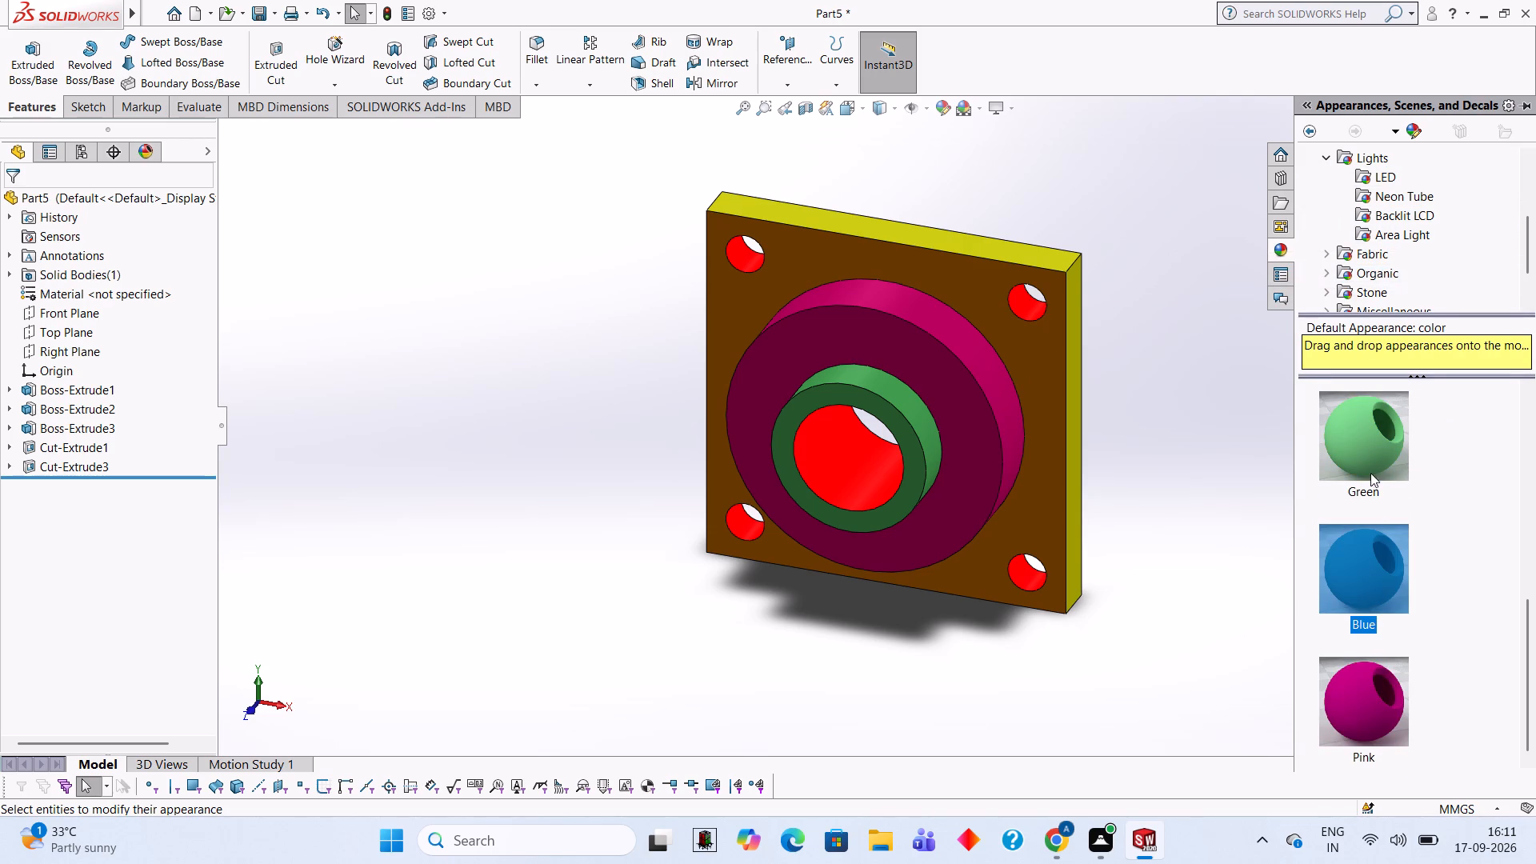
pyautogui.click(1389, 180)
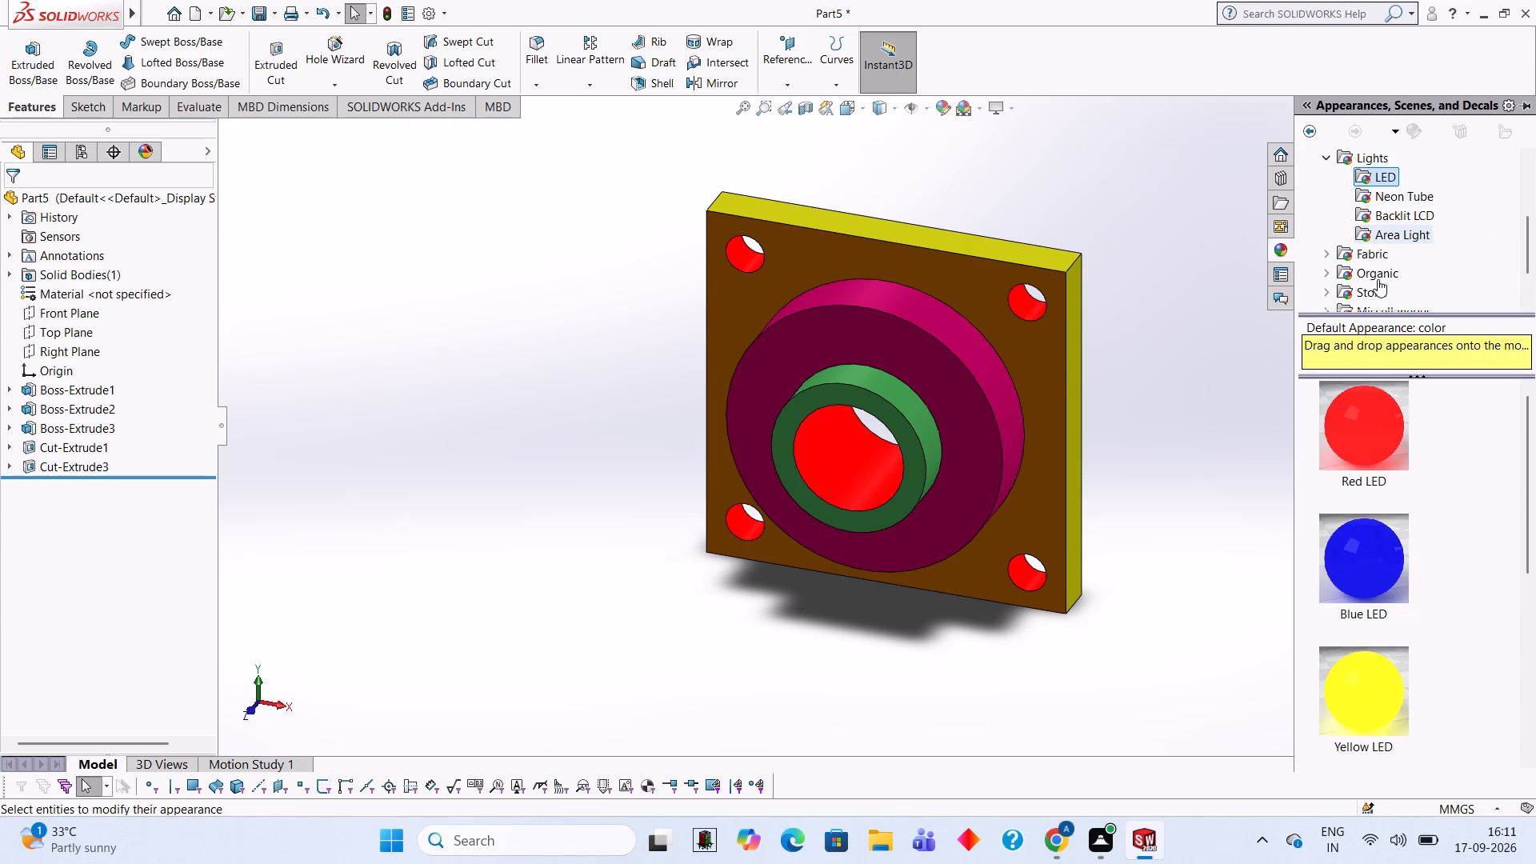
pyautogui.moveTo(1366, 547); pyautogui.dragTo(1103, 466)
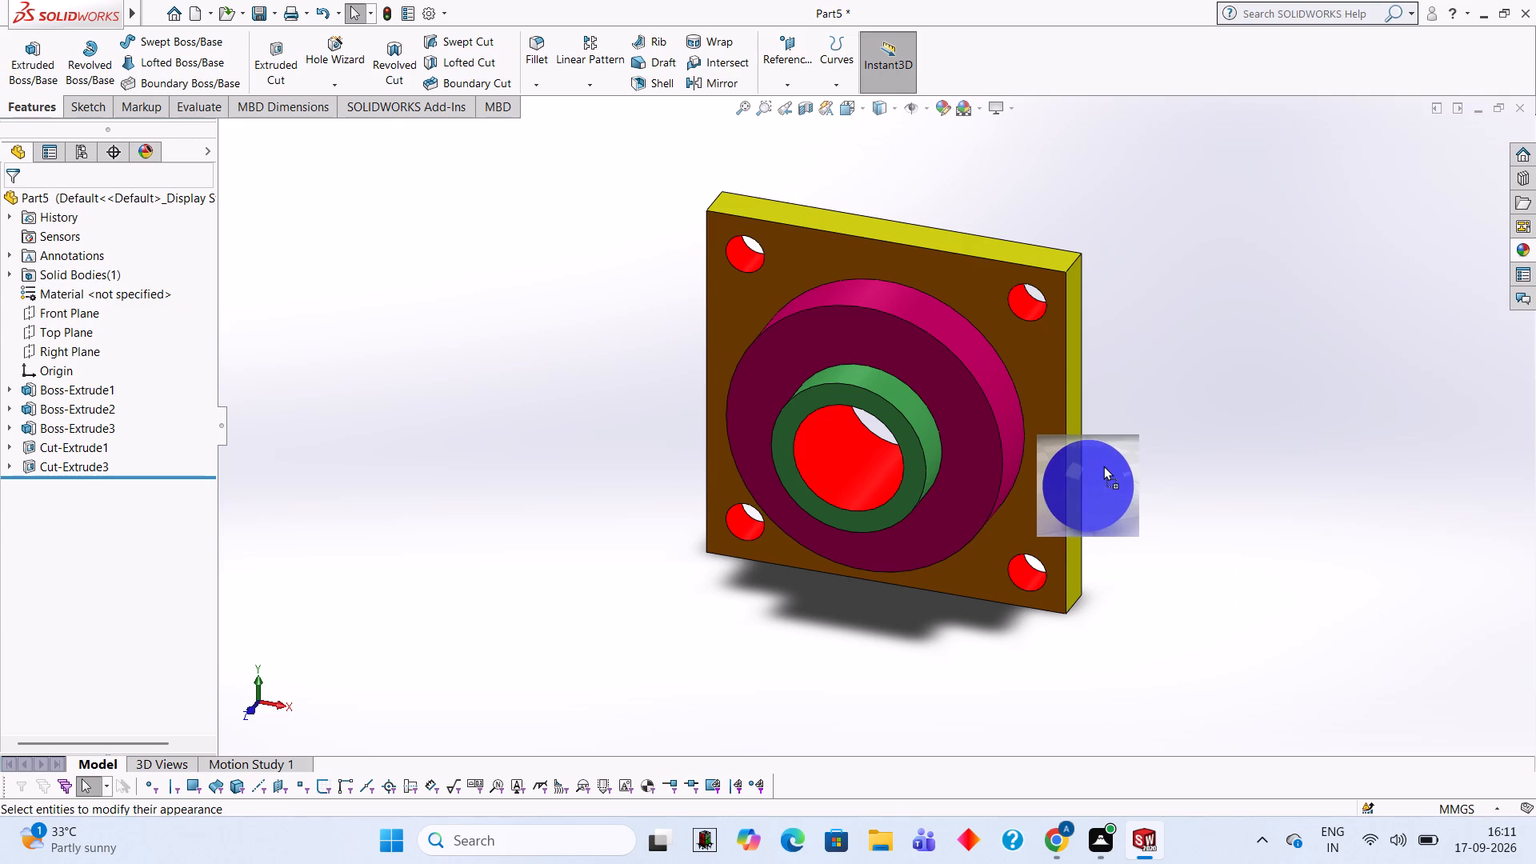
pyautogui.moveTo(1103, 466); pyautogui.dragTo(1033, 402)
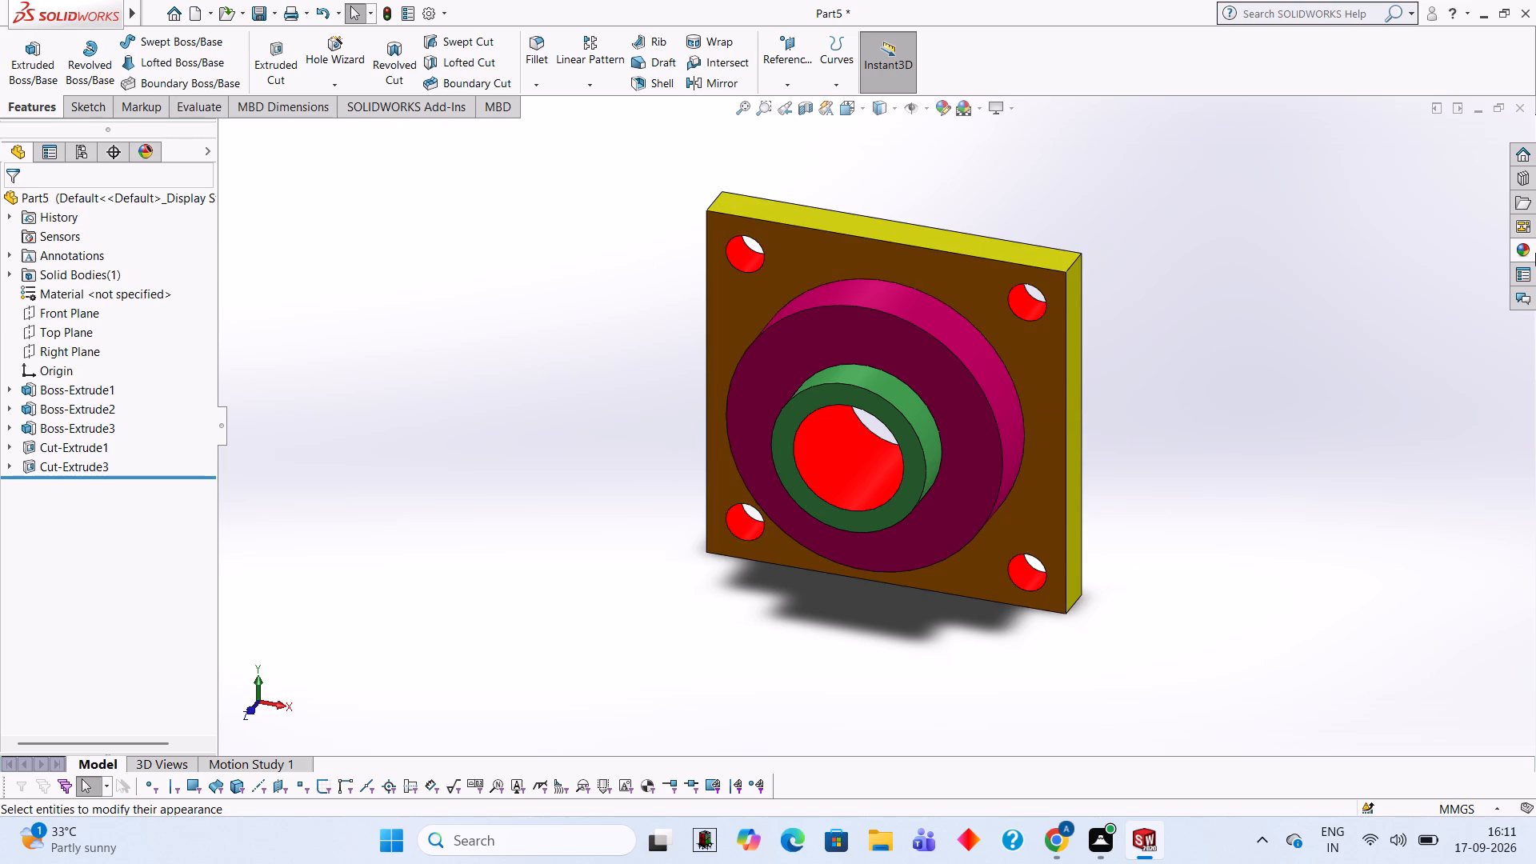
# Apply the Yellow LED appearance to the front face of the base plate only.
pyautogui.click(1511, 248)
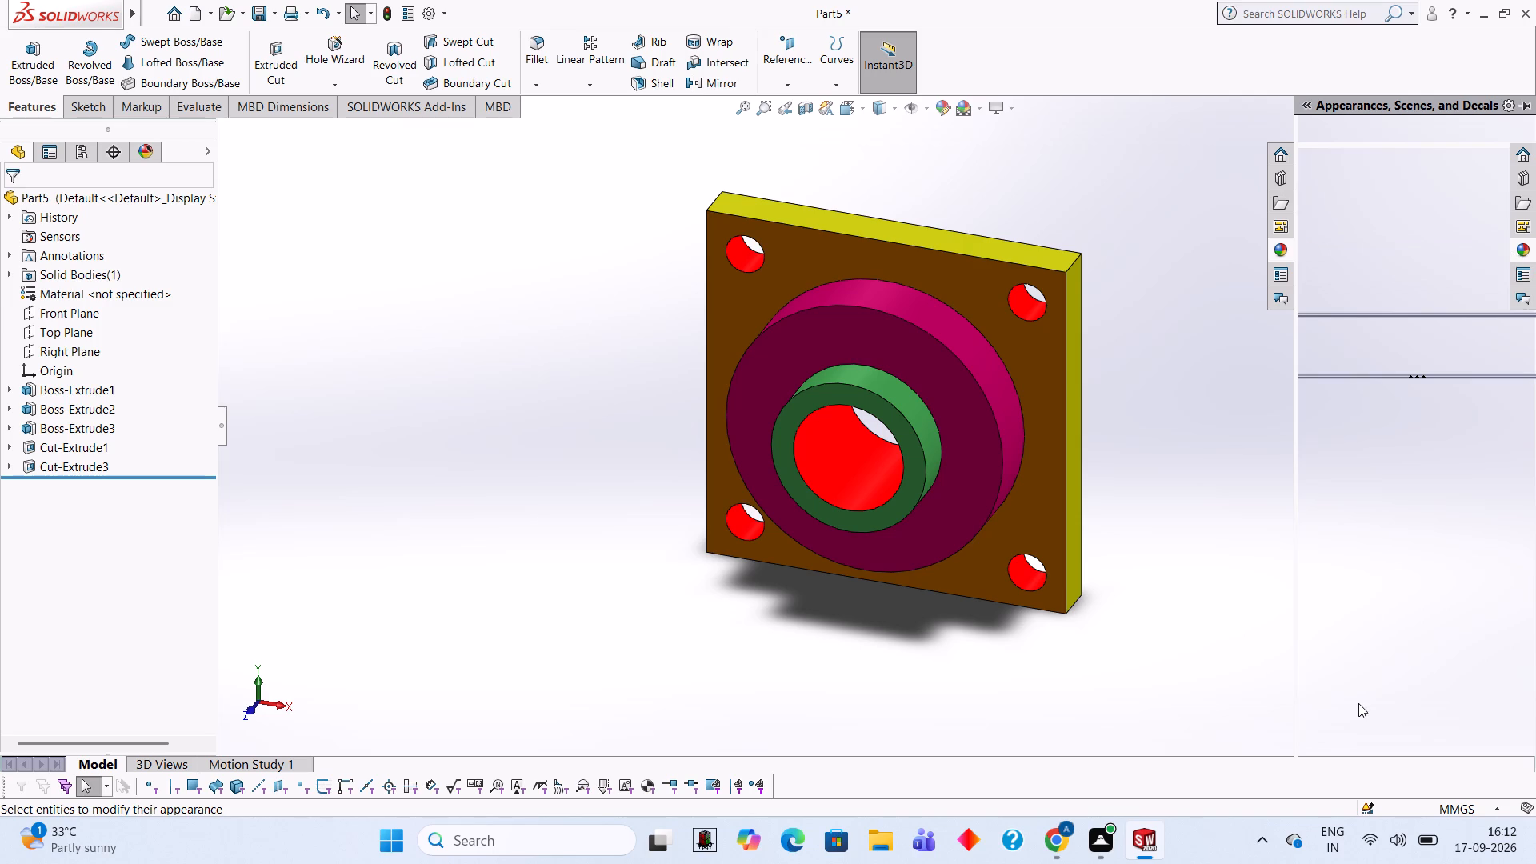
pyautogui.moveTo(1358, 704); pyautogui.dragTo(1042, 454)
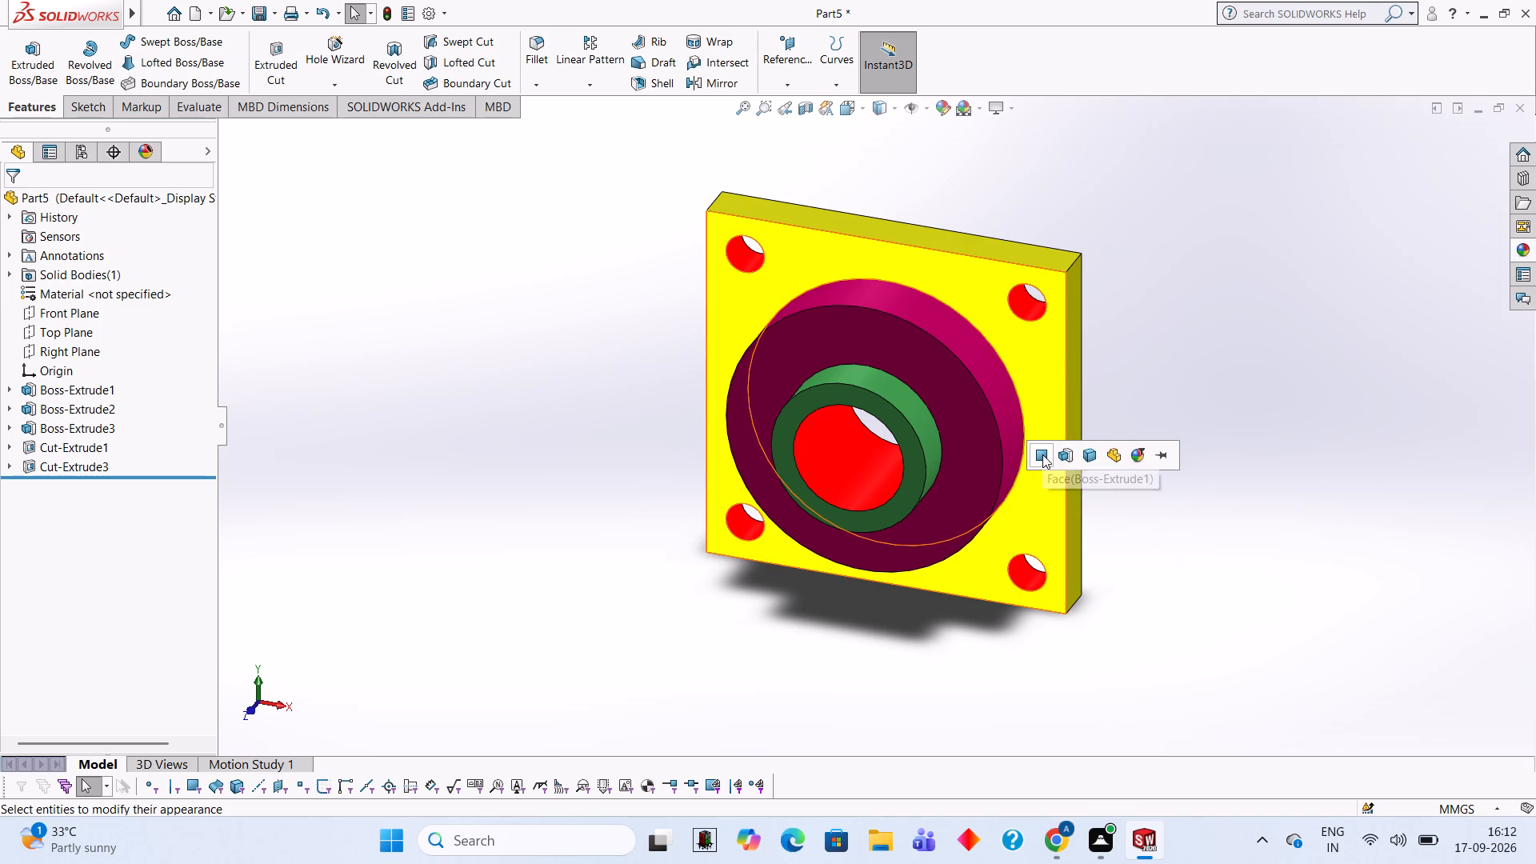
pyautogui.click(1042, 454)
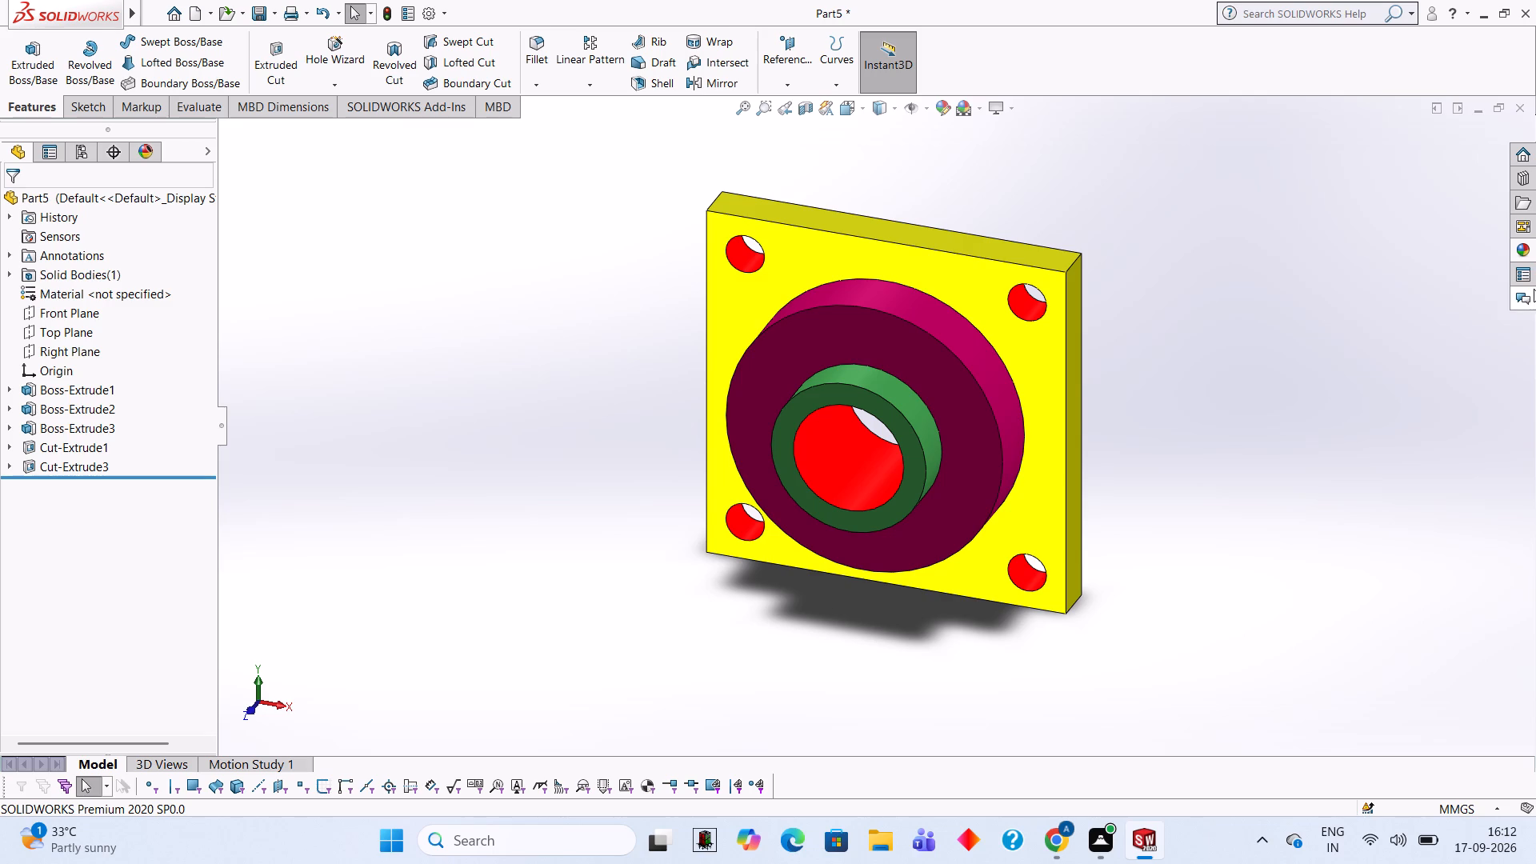
# Apply the Blue LED appearance to the front face of the base plate only.
pyautogui.click(1525, 240)
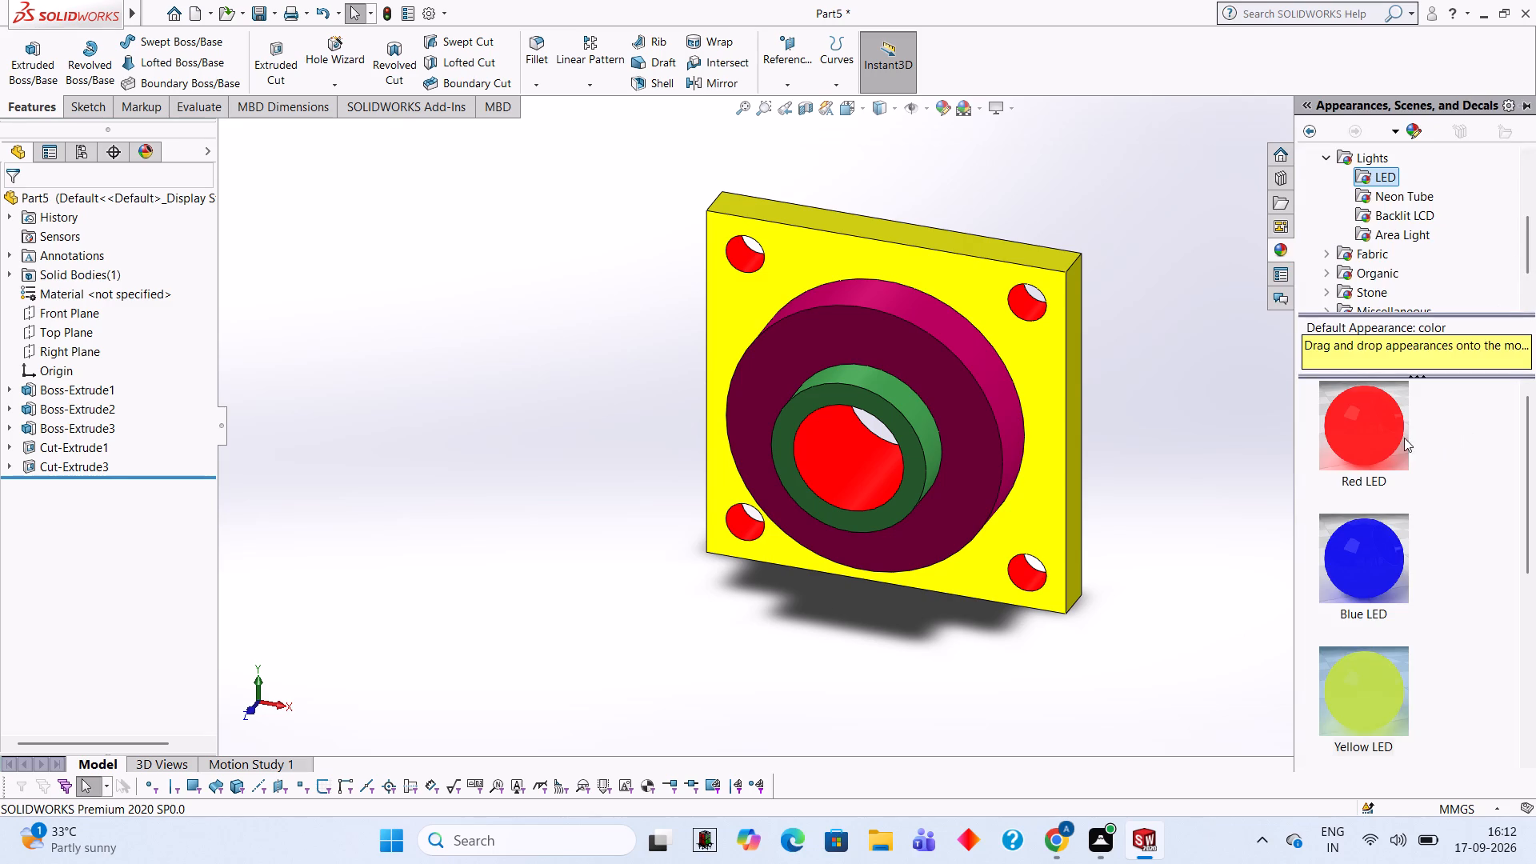
pyautogui.moveTo(1362, 577); pyautogui.dragTo(1162, 530)
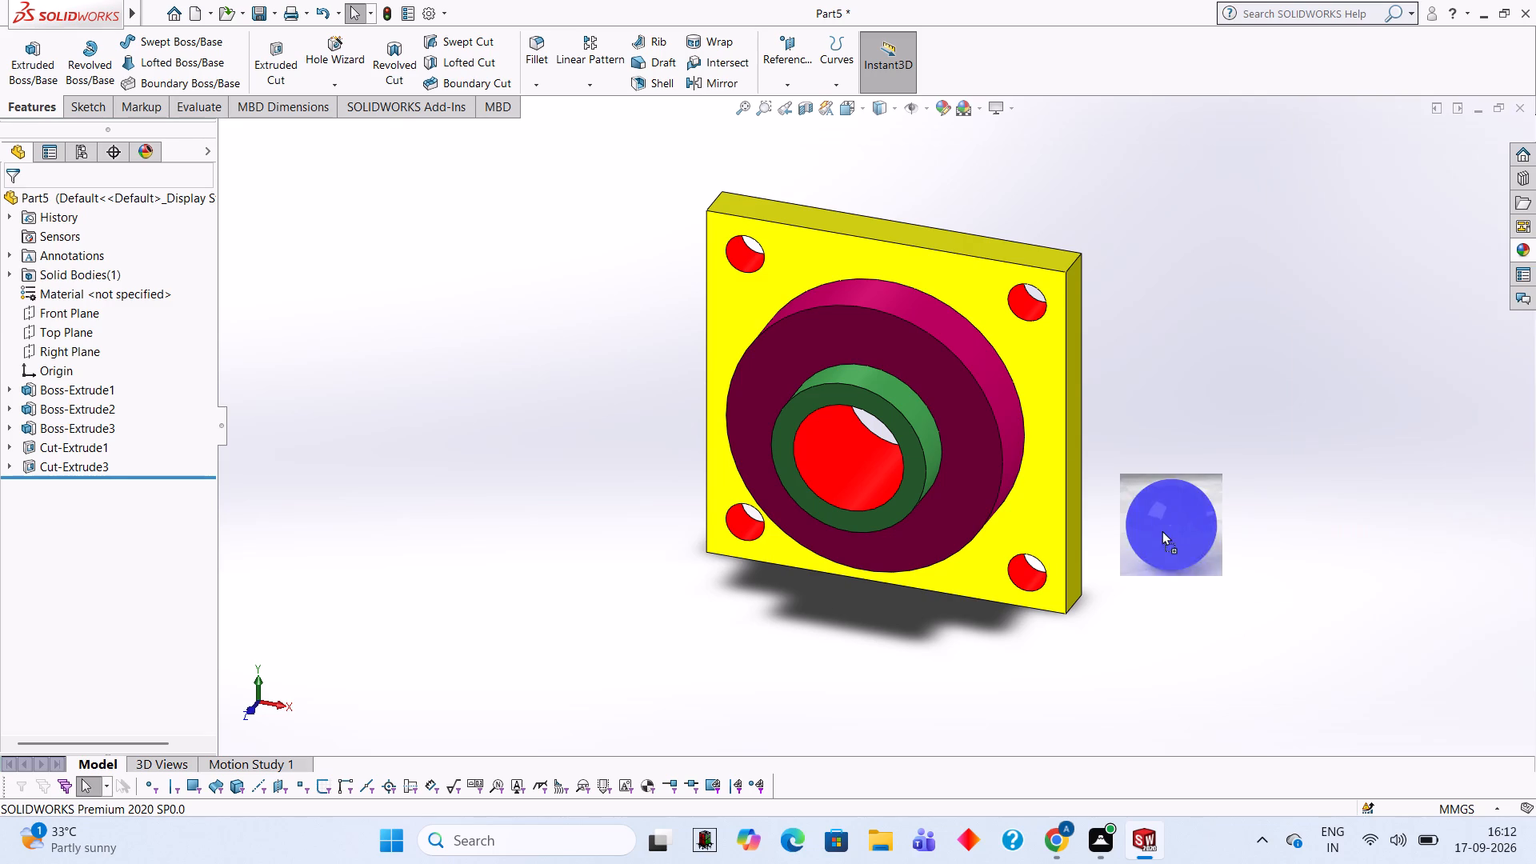
pyautogui.moveTo(1162, 530); pyautogui.dragTo(1046, 529)
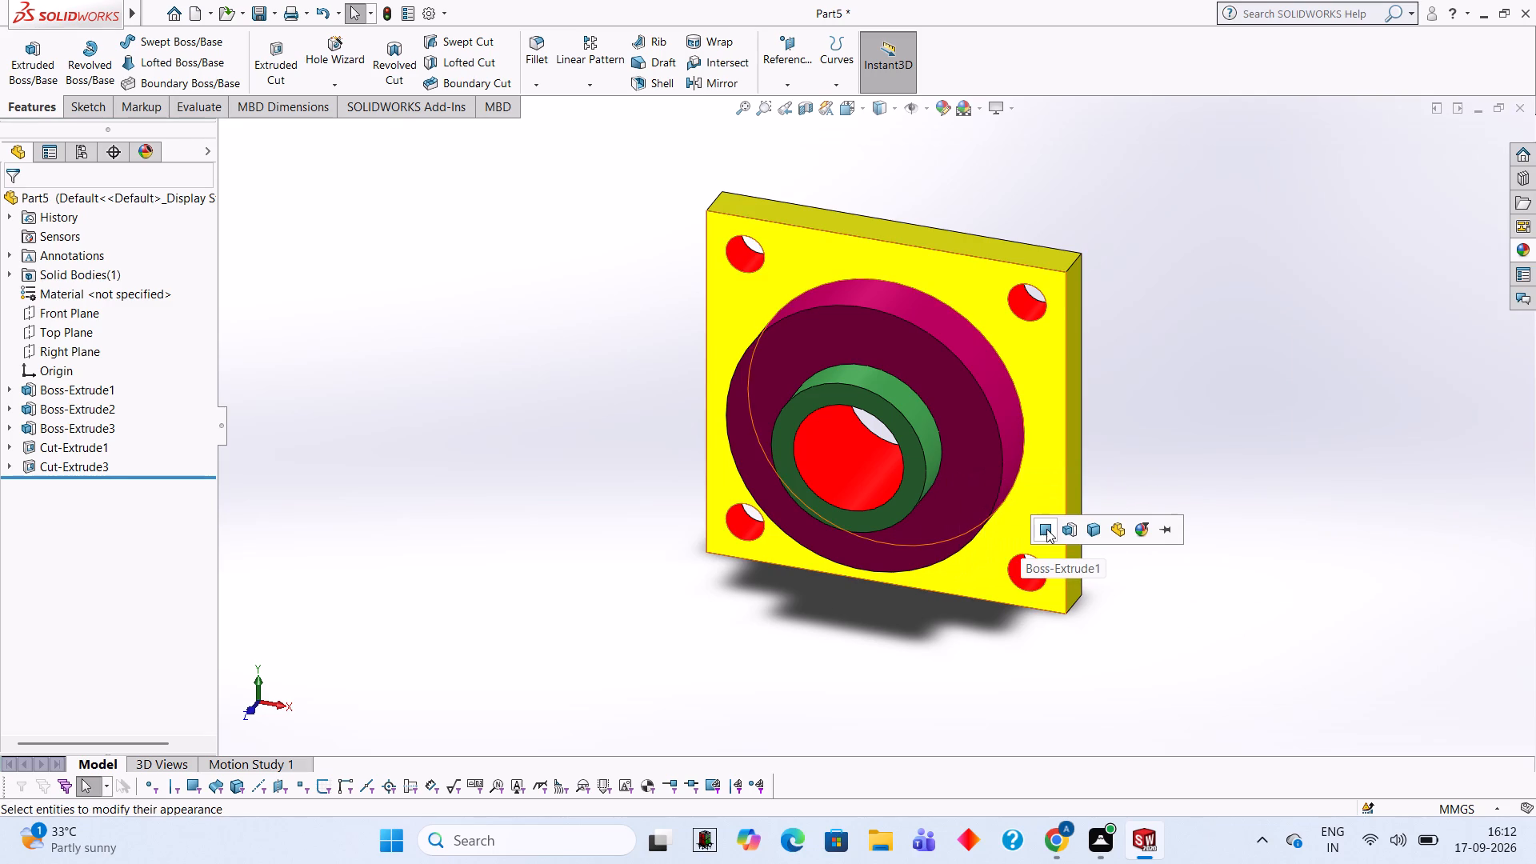
pyautogui.click(1046, 529)
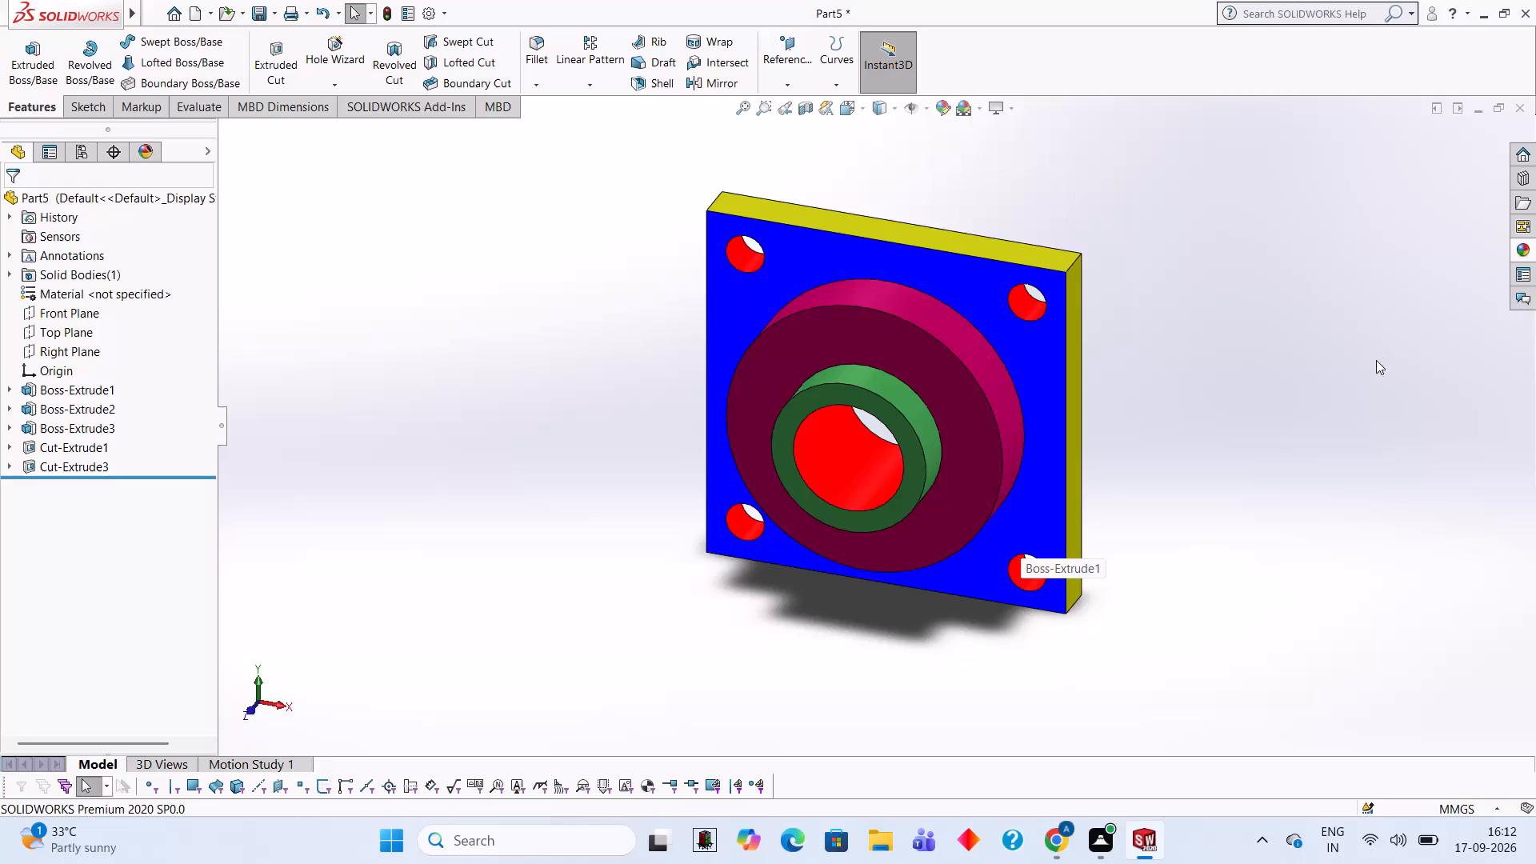
# Apply the Yellow LED appearance to the whole large round boss feature, Boss-Extrude2.
pyautogui.click(1534, 246)
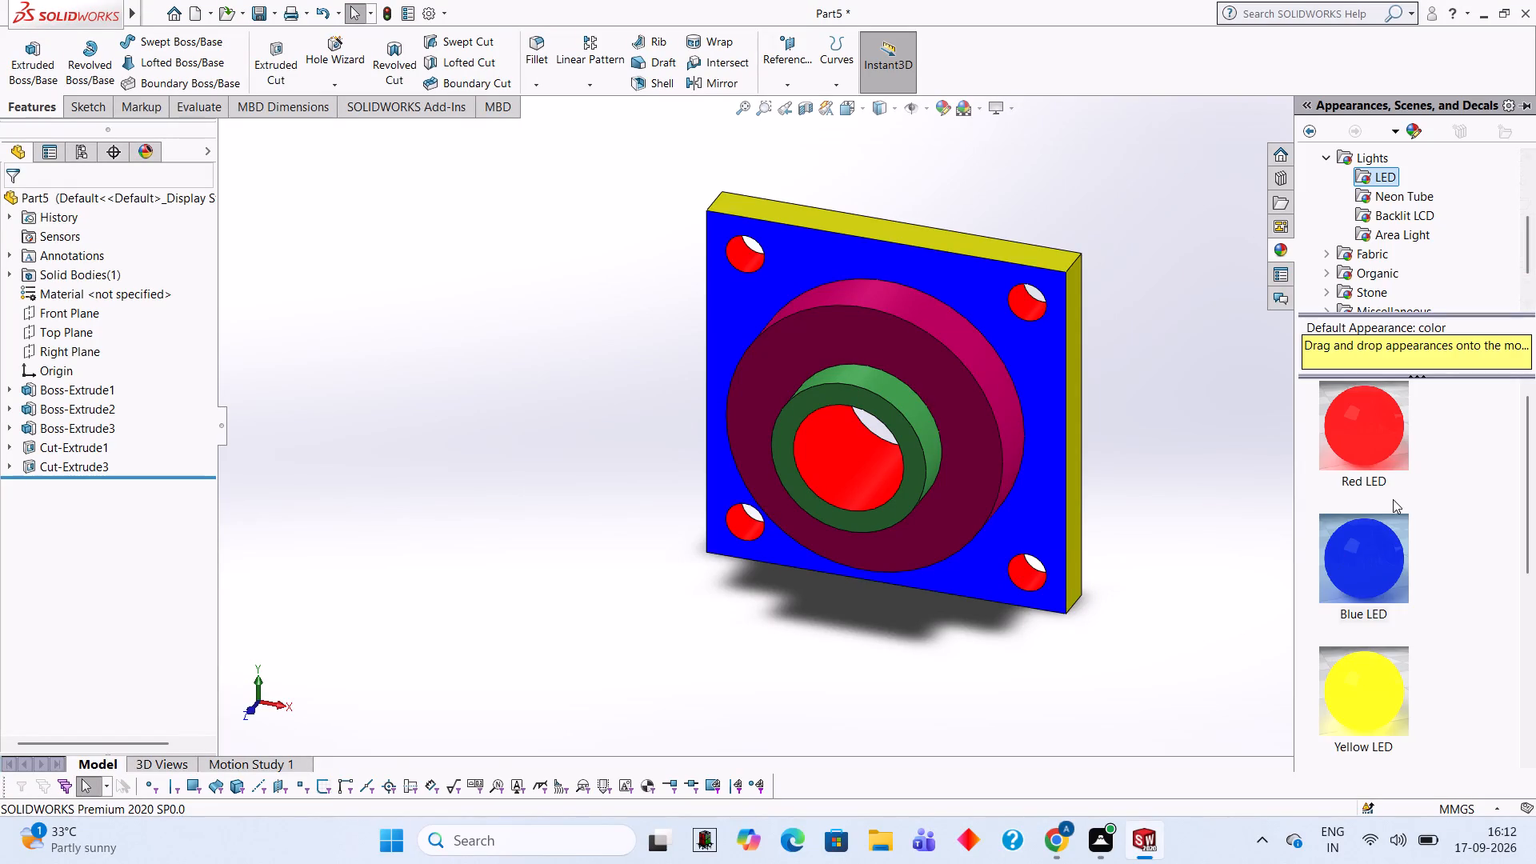
pyautogui.scroll(-7, 1393, 499)
pyautogui.scroll(5, 1380, 528)
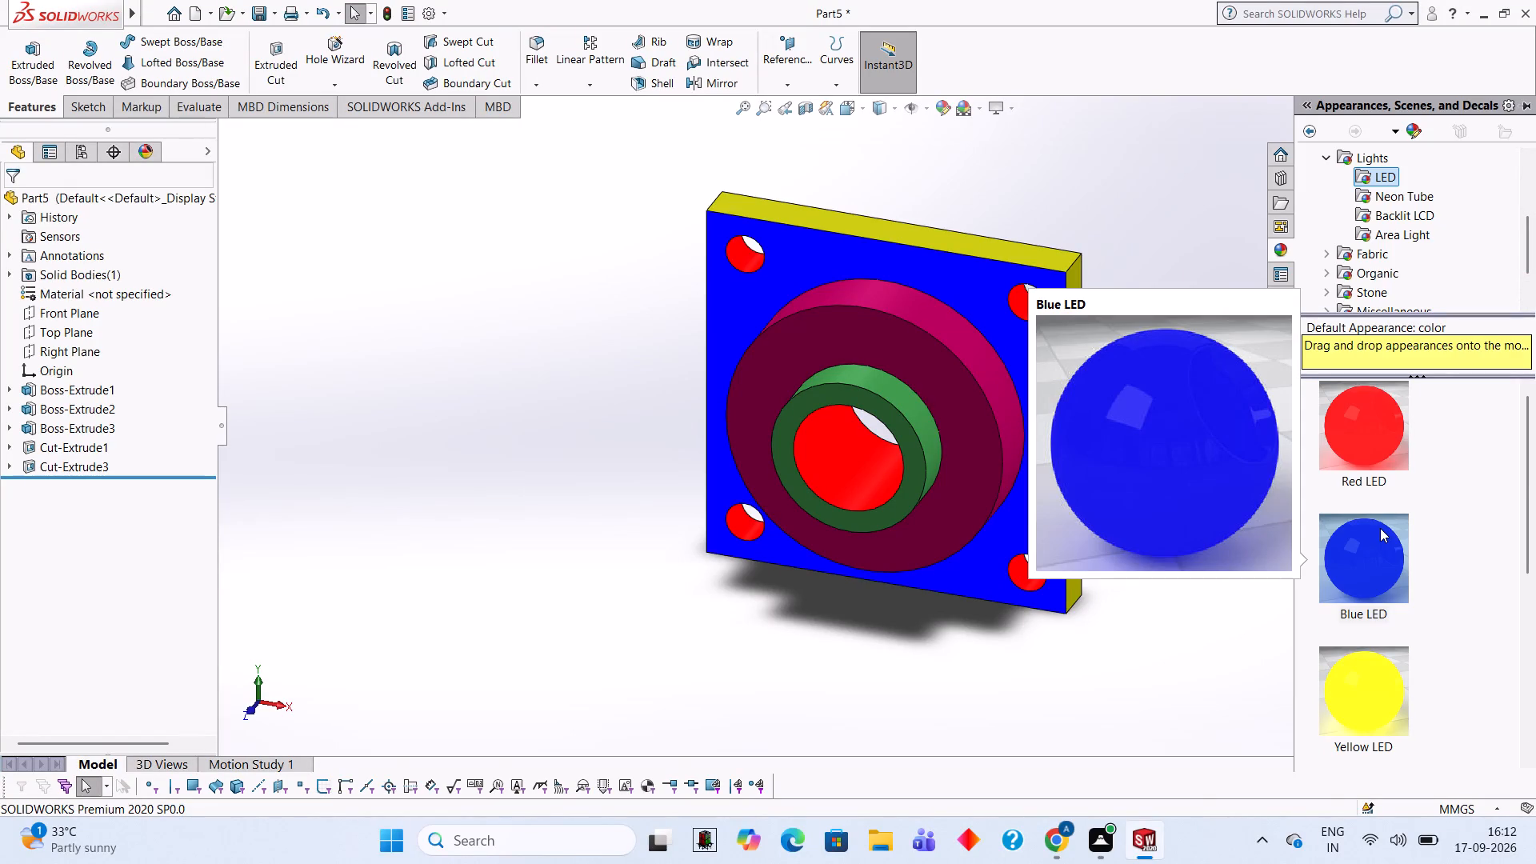
pyautogui.scroll(-1, 1380, 528)
pyautogui.scroll(2, 1380, 528)
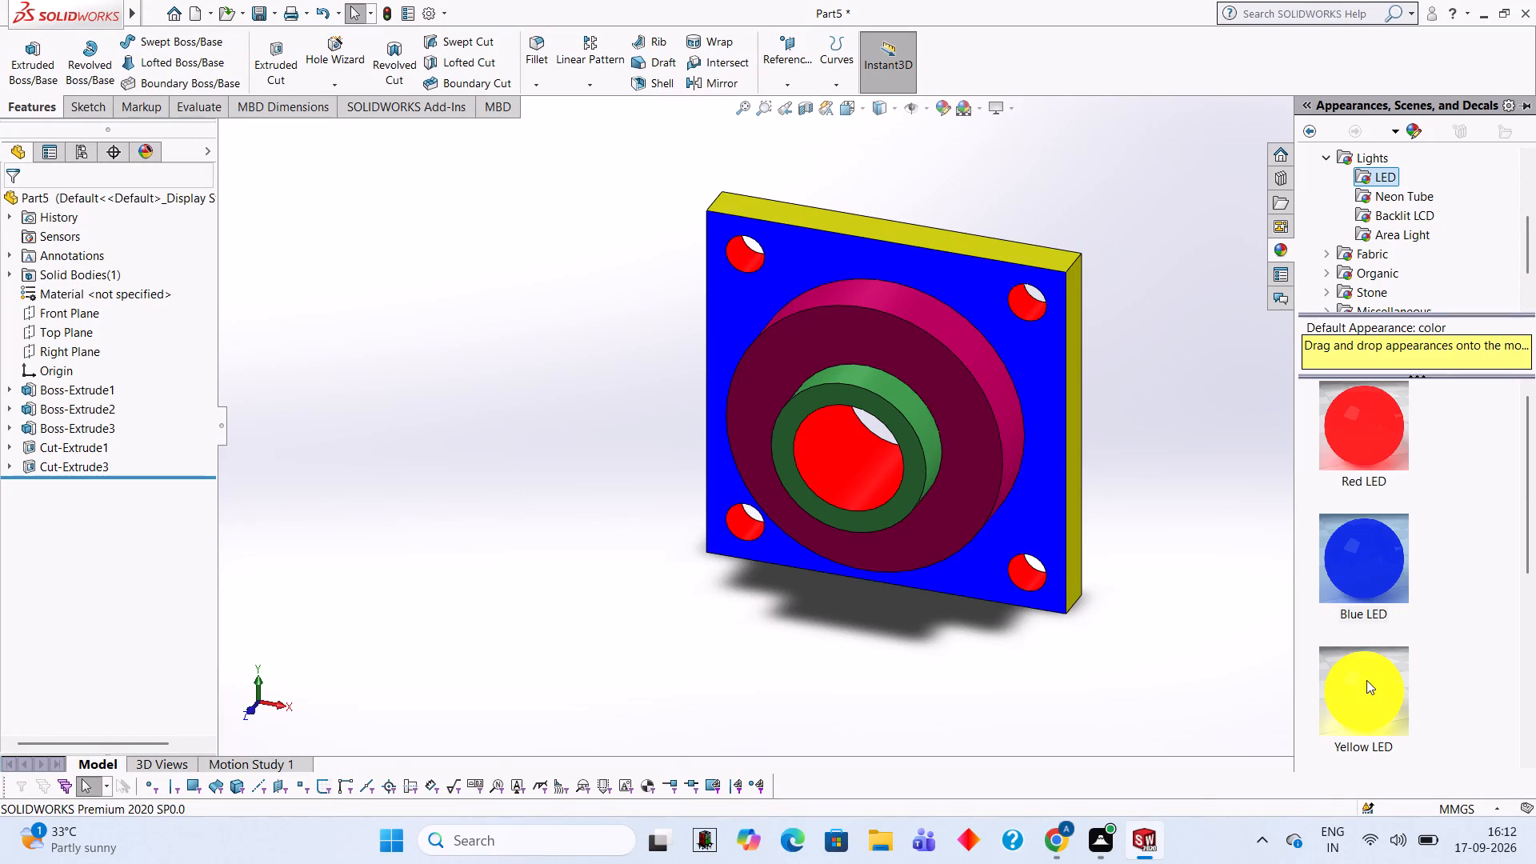
pyautogui.moveTo(1362, 698); pyautogui.dragTo(916, 456)
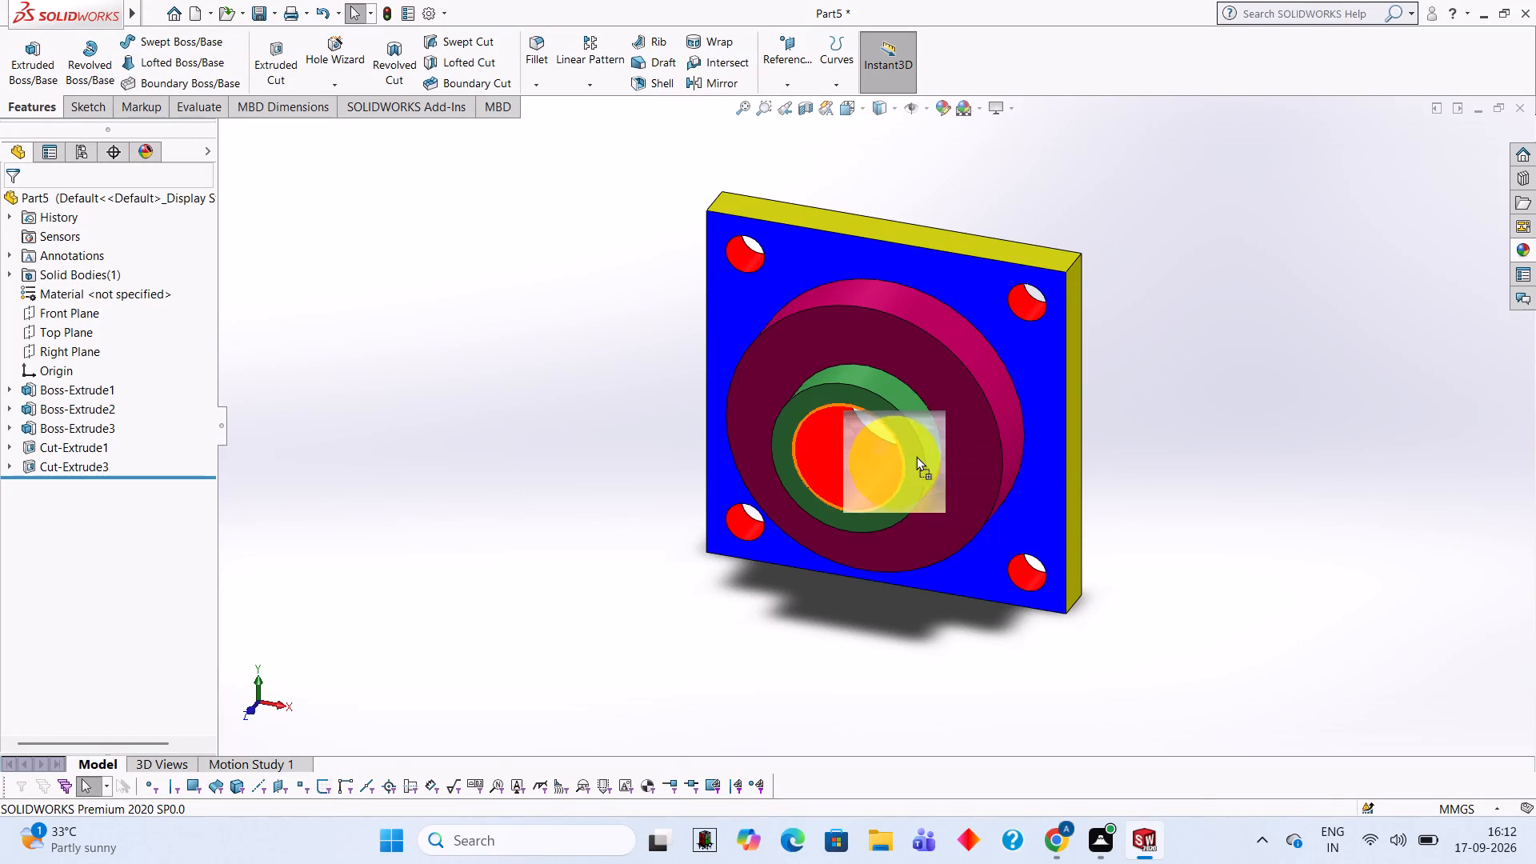
pyautogui.moveTo(916, 456); pyautogui.dragTo(970, 447)
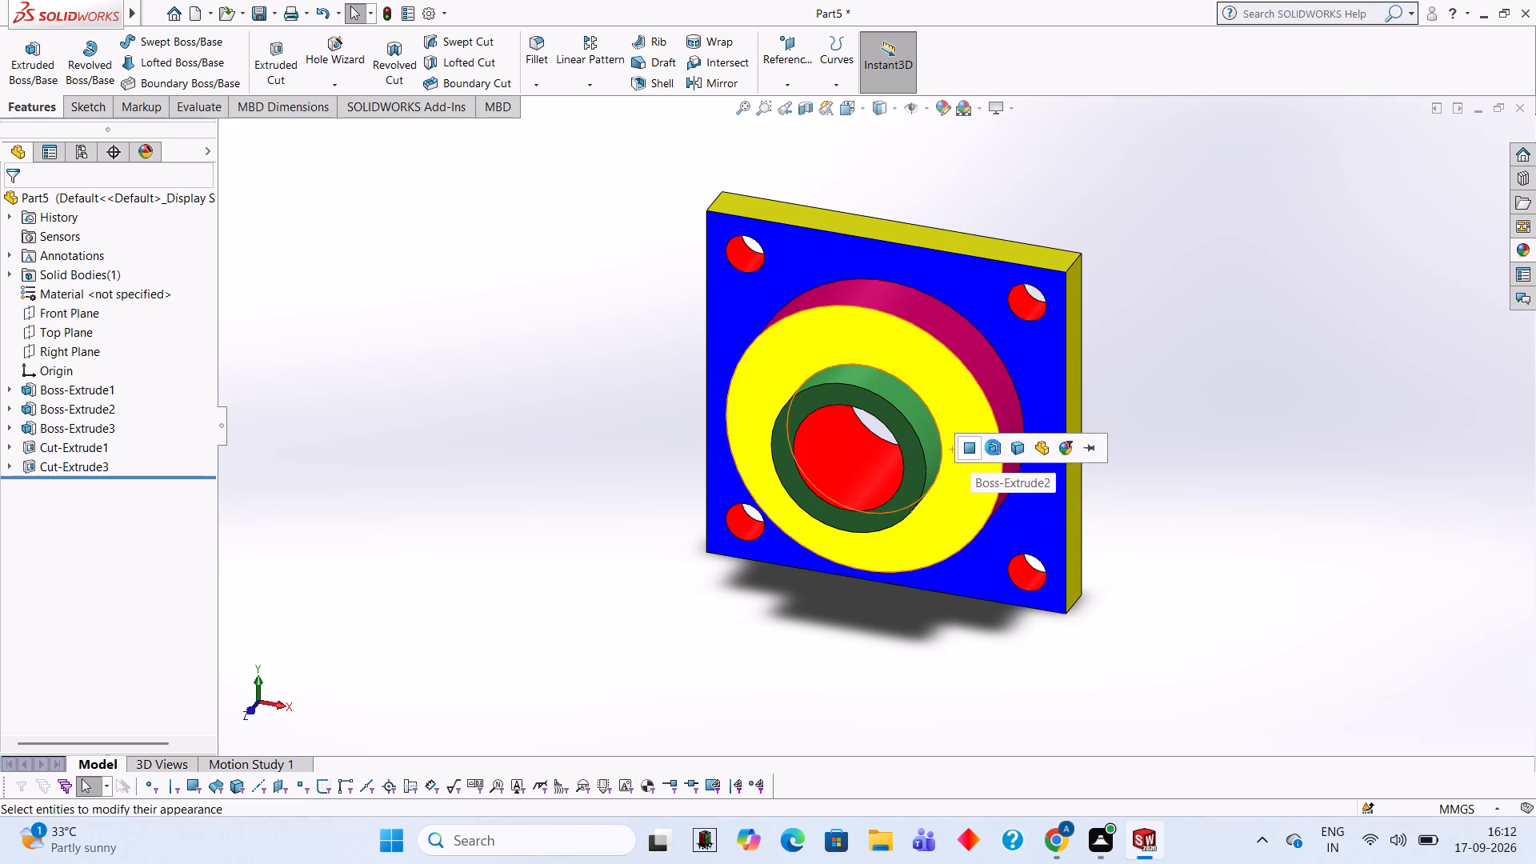
pyautogui.click(993, 447)
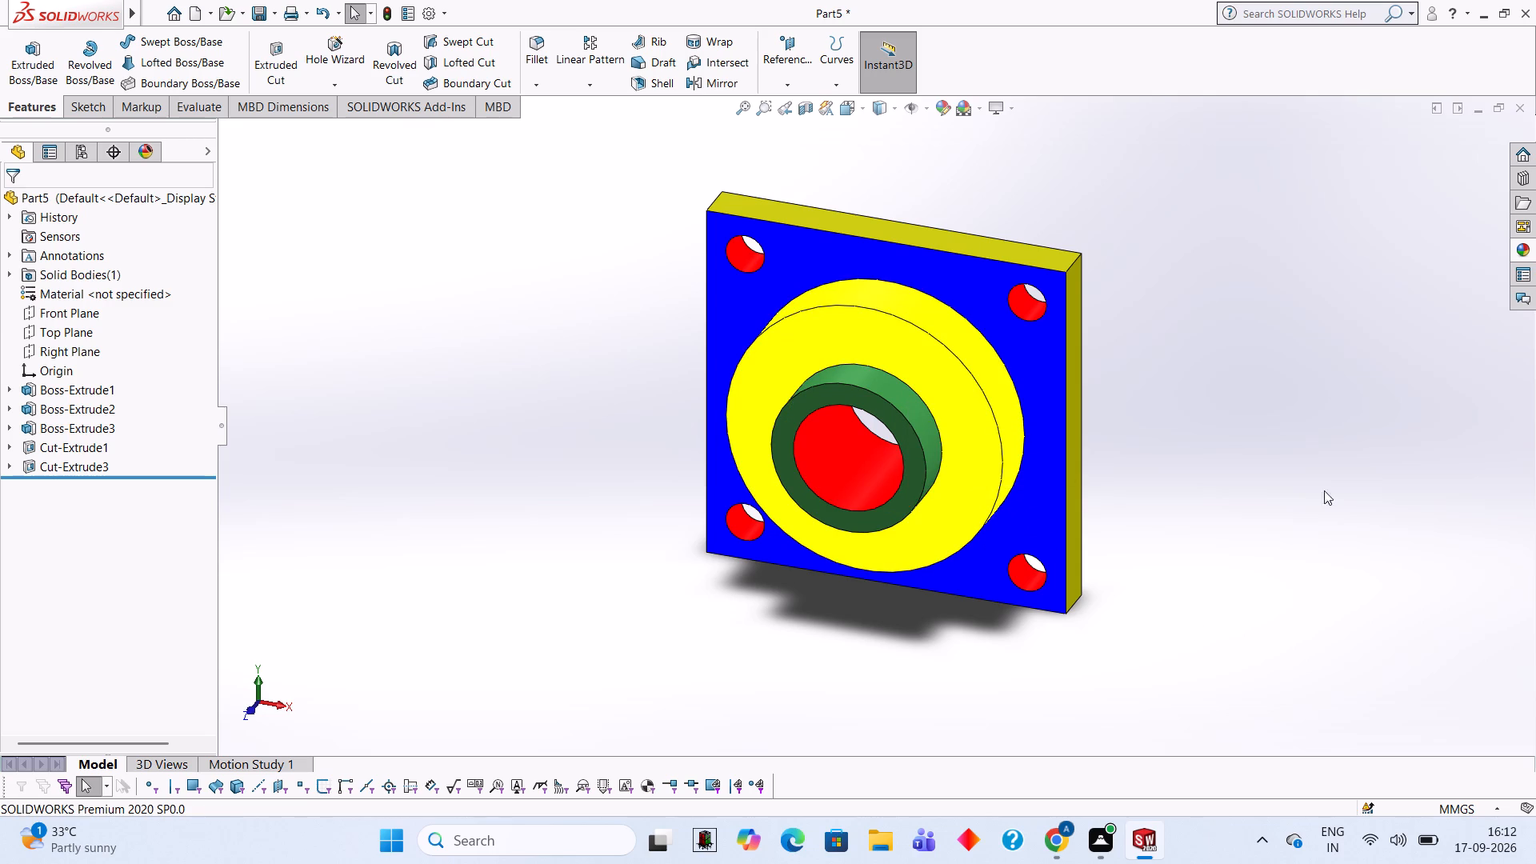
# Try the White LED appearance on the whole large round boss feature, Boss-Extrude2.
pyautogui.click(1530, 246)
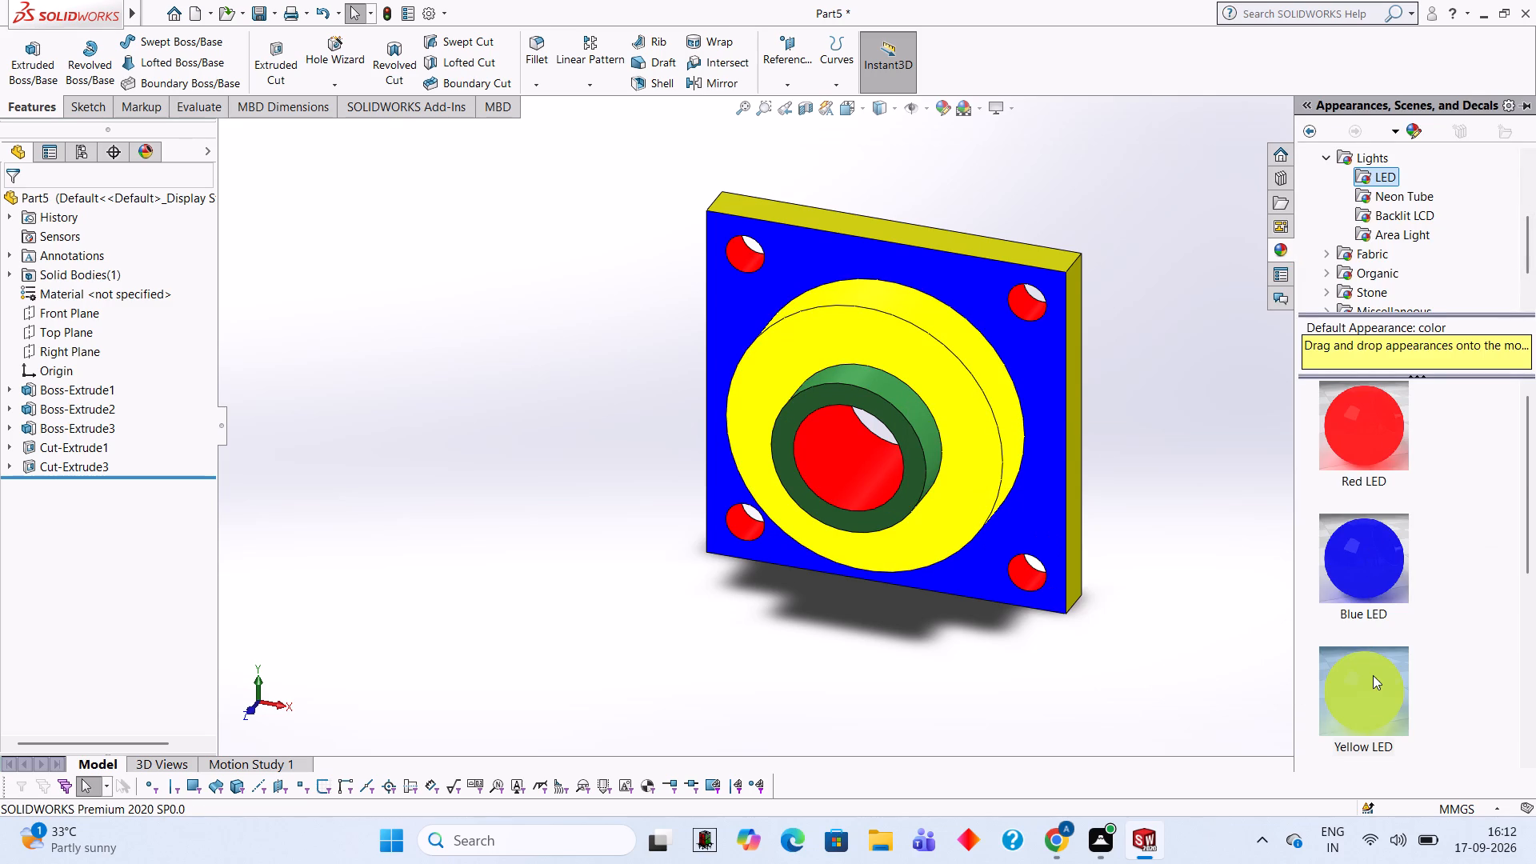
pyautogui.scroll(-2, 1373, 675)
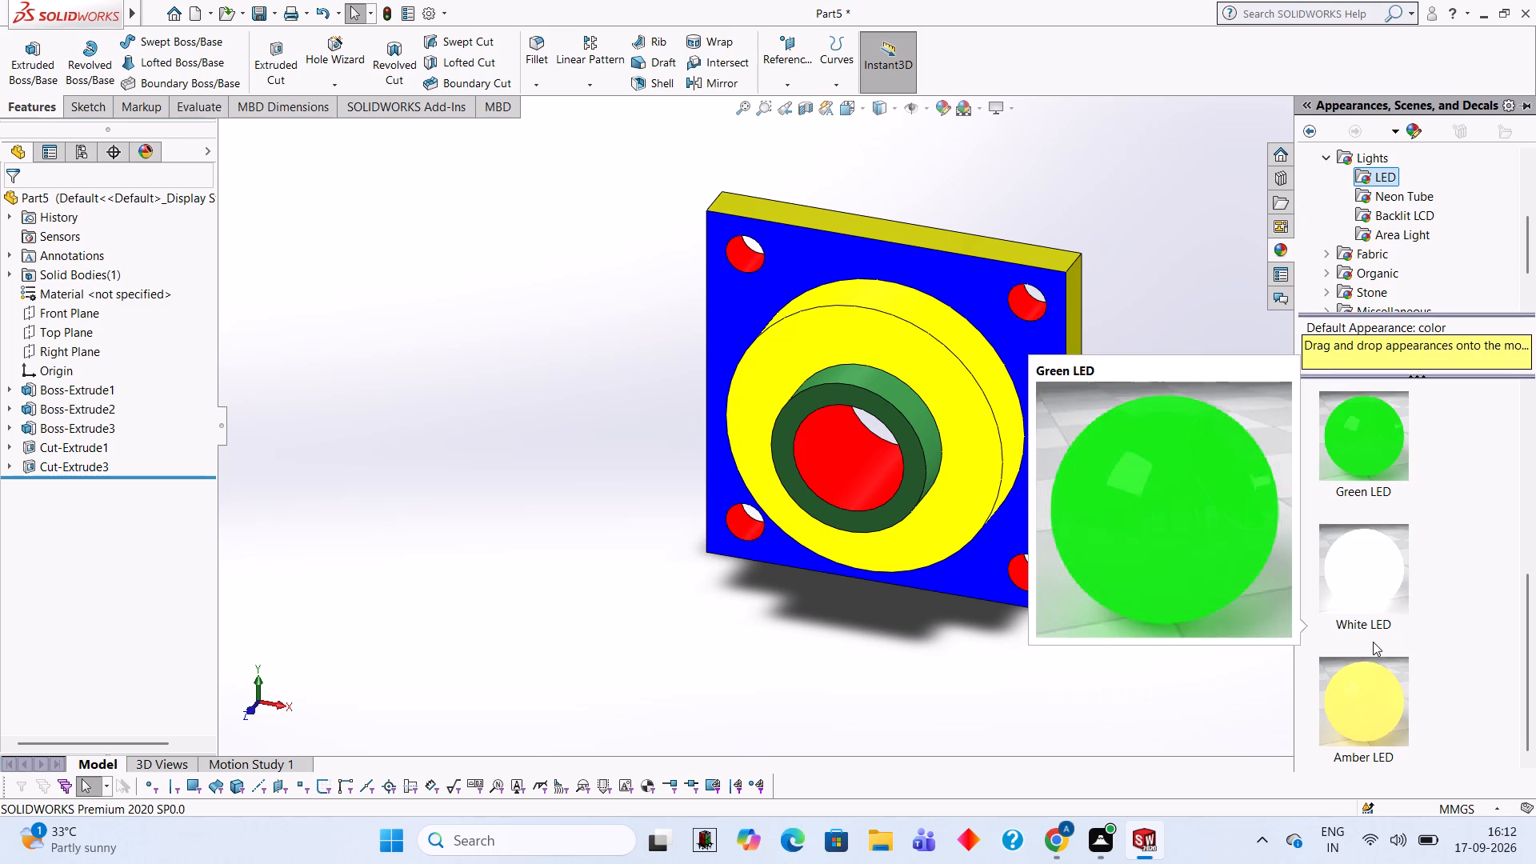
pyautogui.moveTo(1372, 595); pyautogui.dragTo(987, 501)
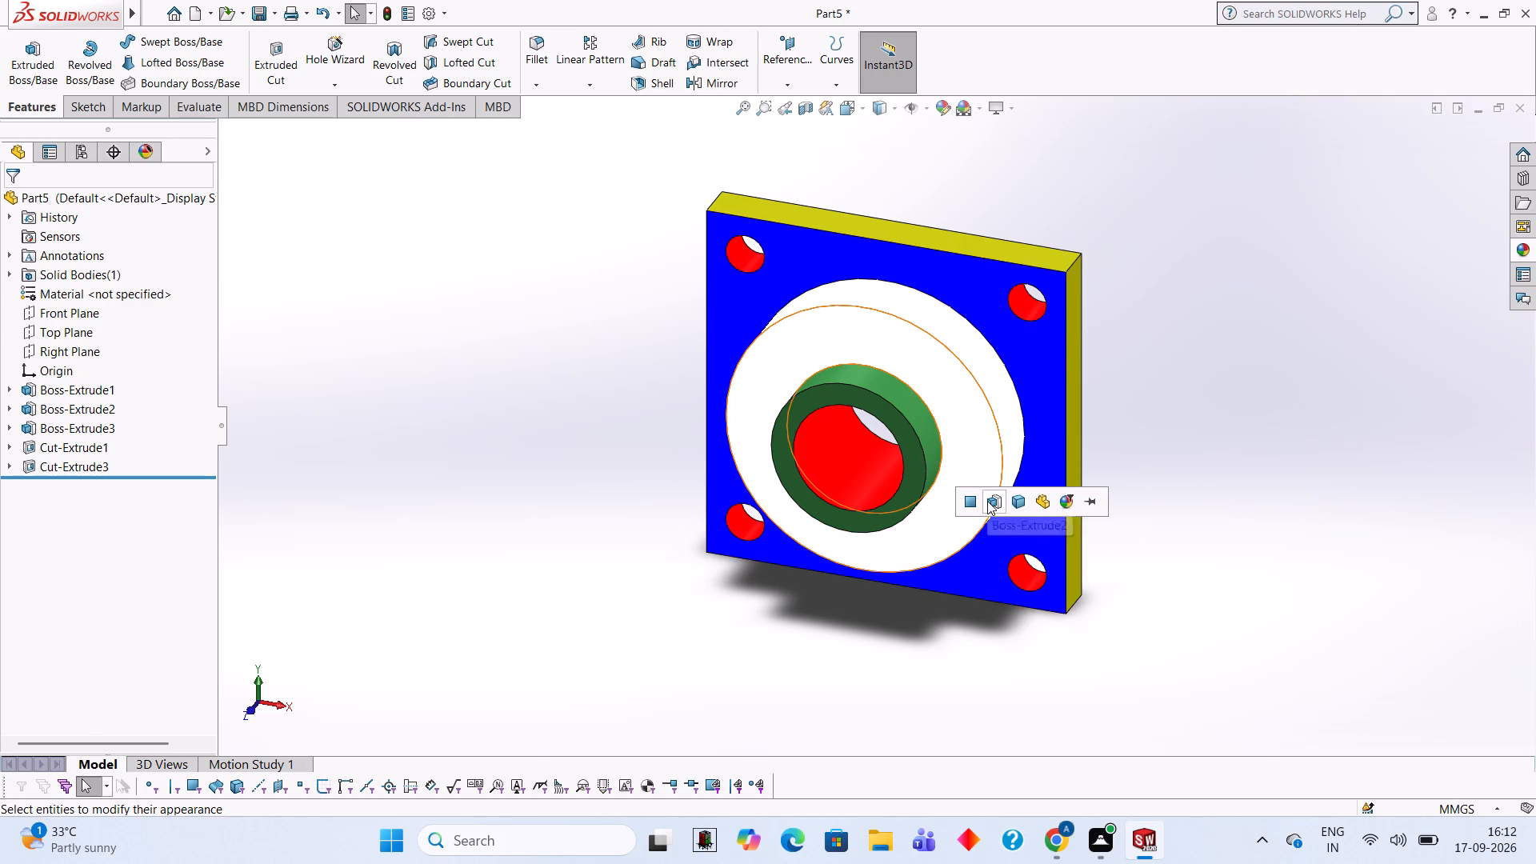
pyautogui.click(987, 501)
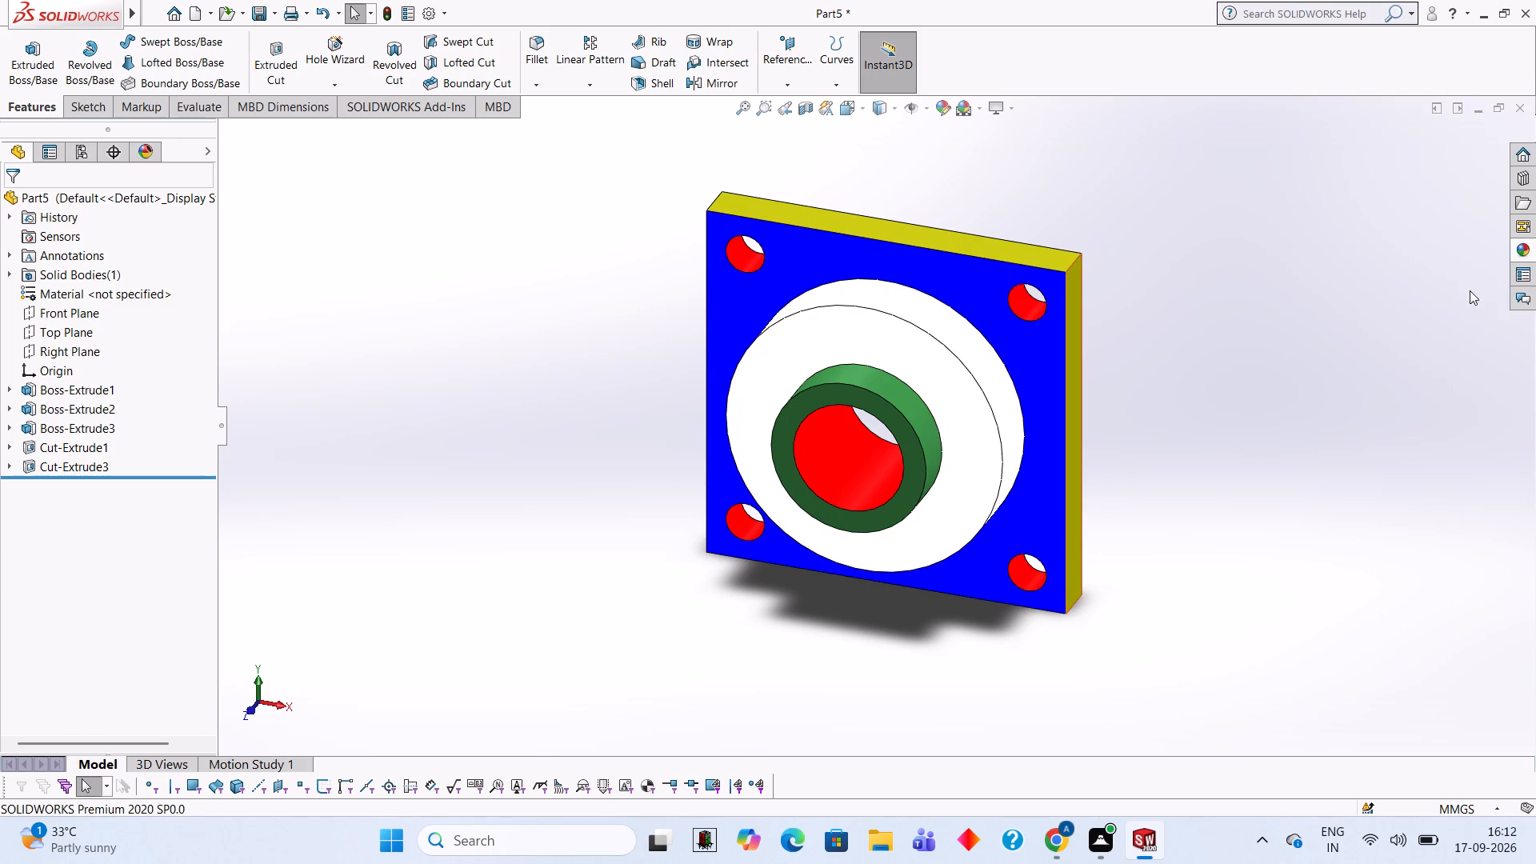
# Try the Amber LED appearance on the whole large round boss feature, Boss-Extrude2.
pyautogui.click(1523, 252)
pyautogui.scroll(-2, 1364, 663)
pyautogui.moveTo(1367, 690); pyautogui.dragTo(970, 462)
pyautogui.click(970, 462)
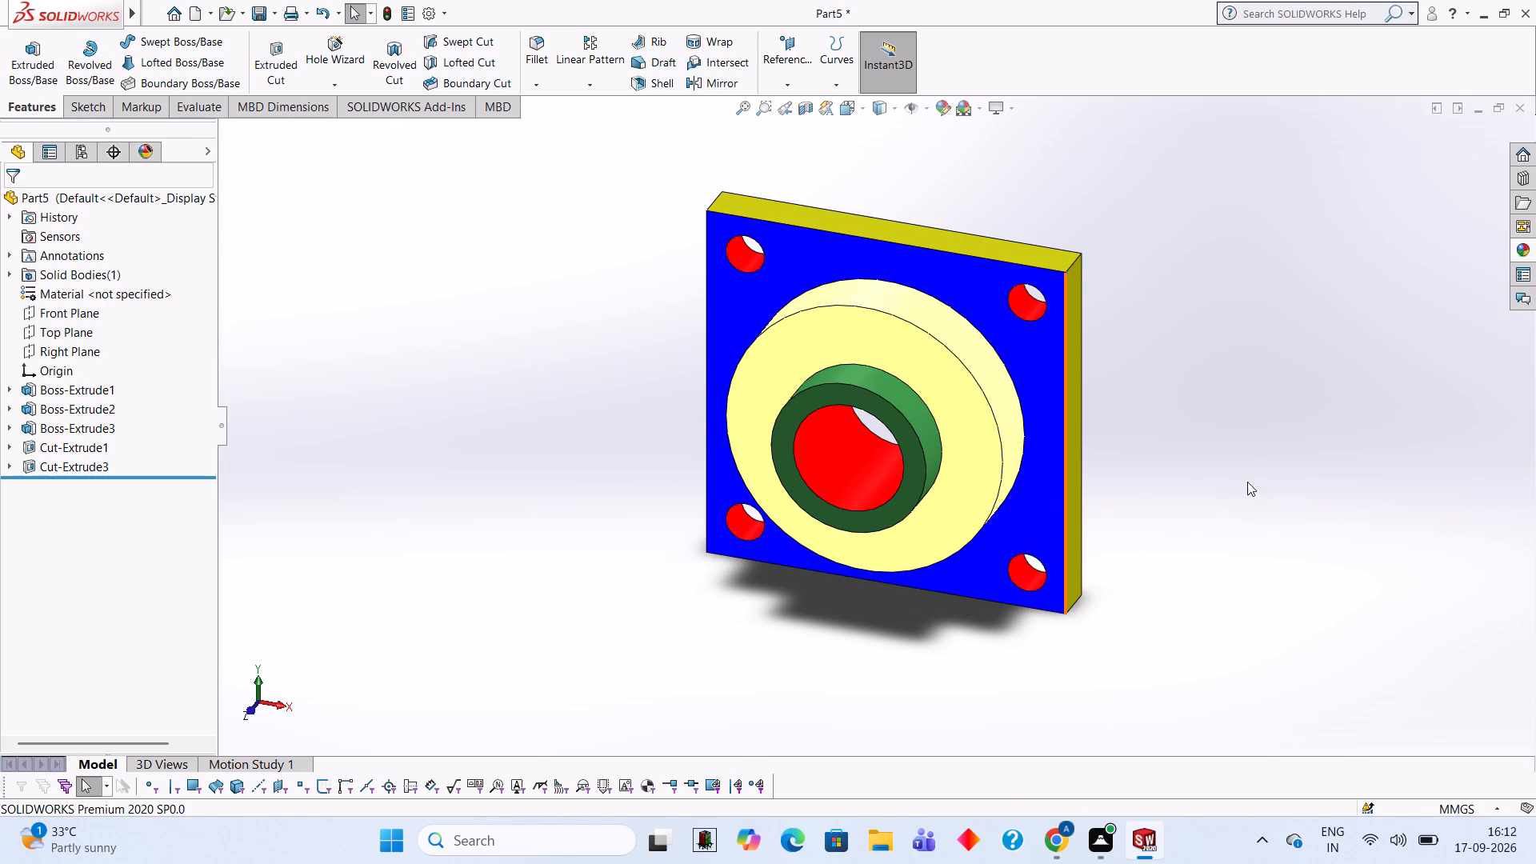
# Apply the Green LED appearance to the whole small round boss feature, Boss-Extrude3.
pyautogui.click(1526, 248)
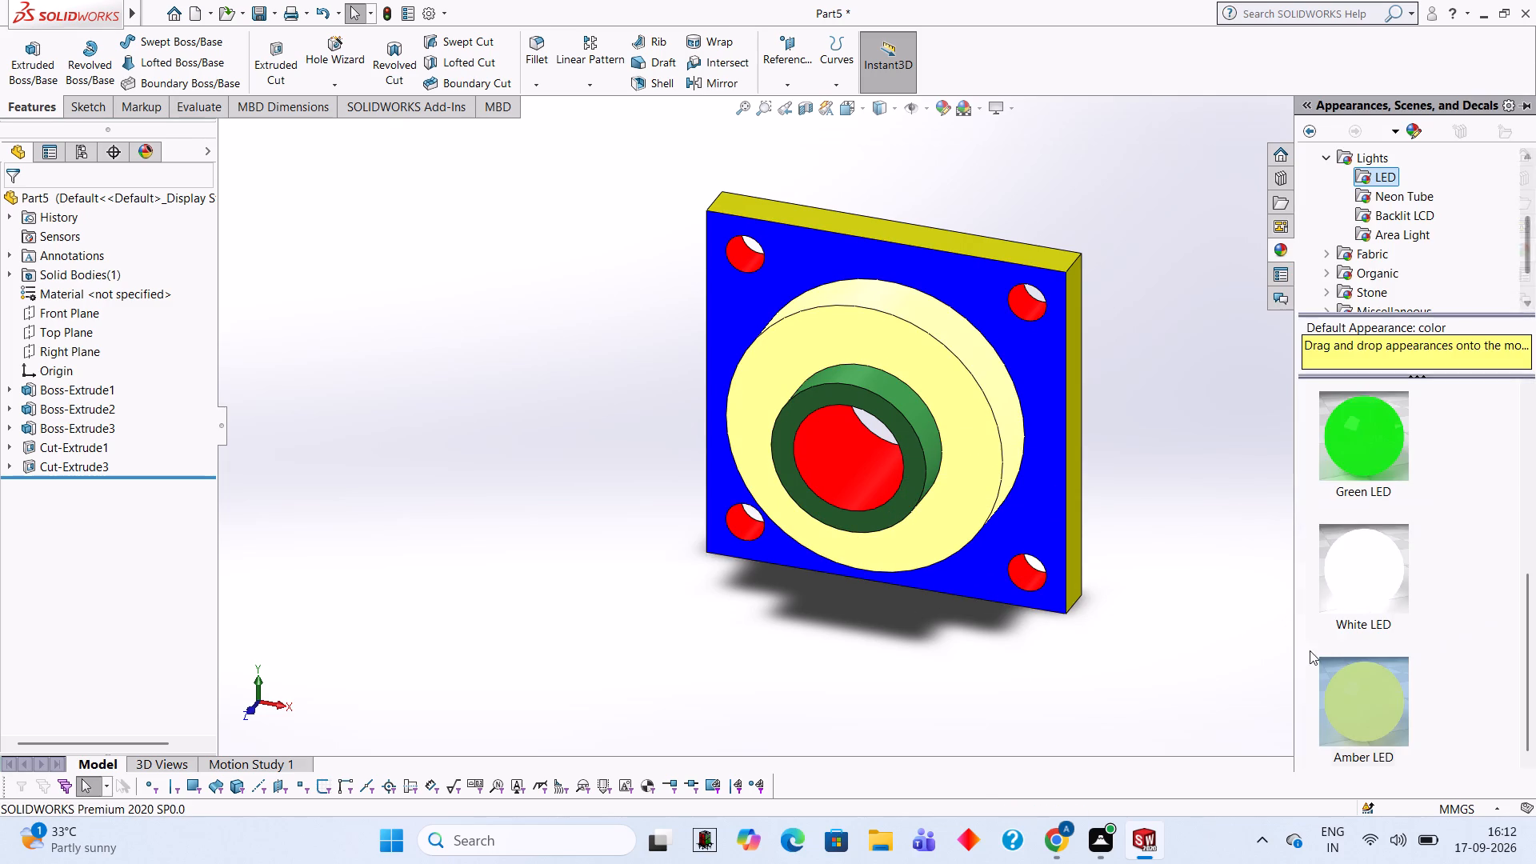
pyautogui.moveTo(1363, 455); pyautogui.dragTo(891, 509)
pyautogui.click(891, 509)
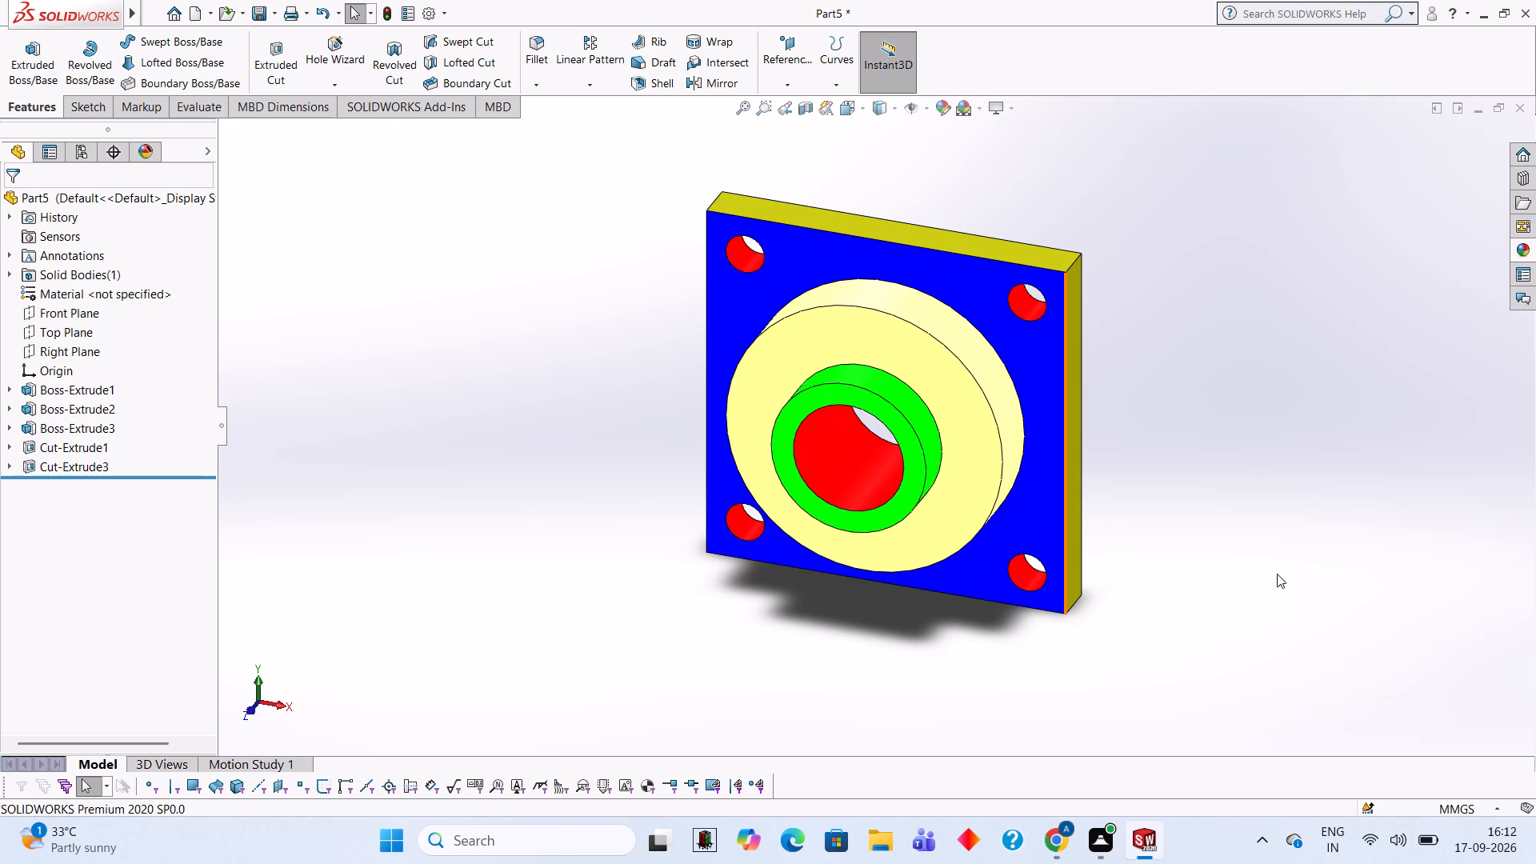
# Examine the recoloured flange from its front, side and back.
pyautogui.rightClick(1277, 419)
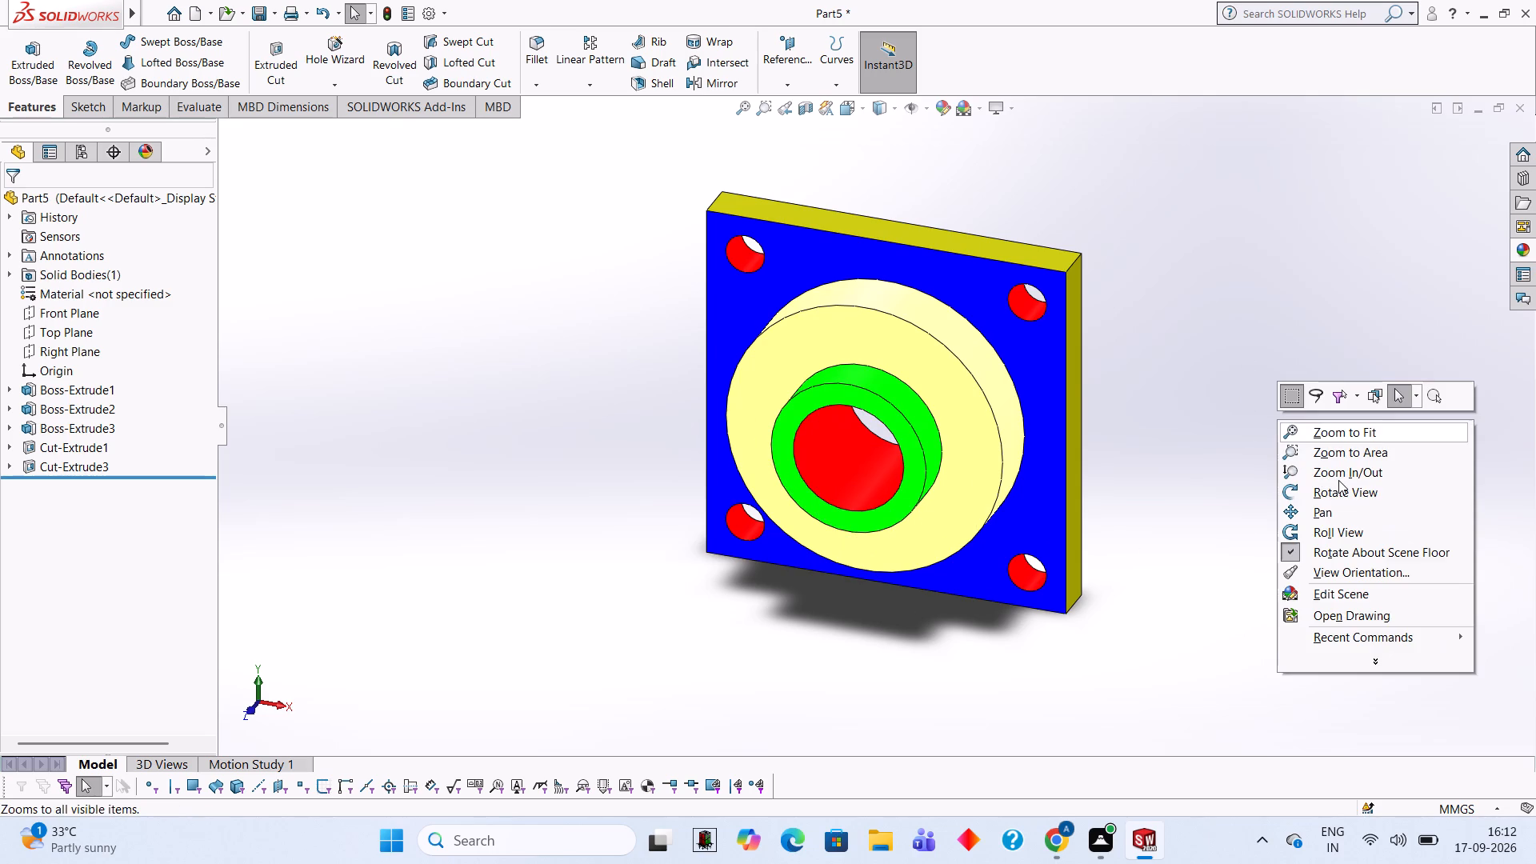
pyautogui.click(1344, 491)
pyautogui.moveTo(1340, 491); pyautogui.dragTo(1220, 498)
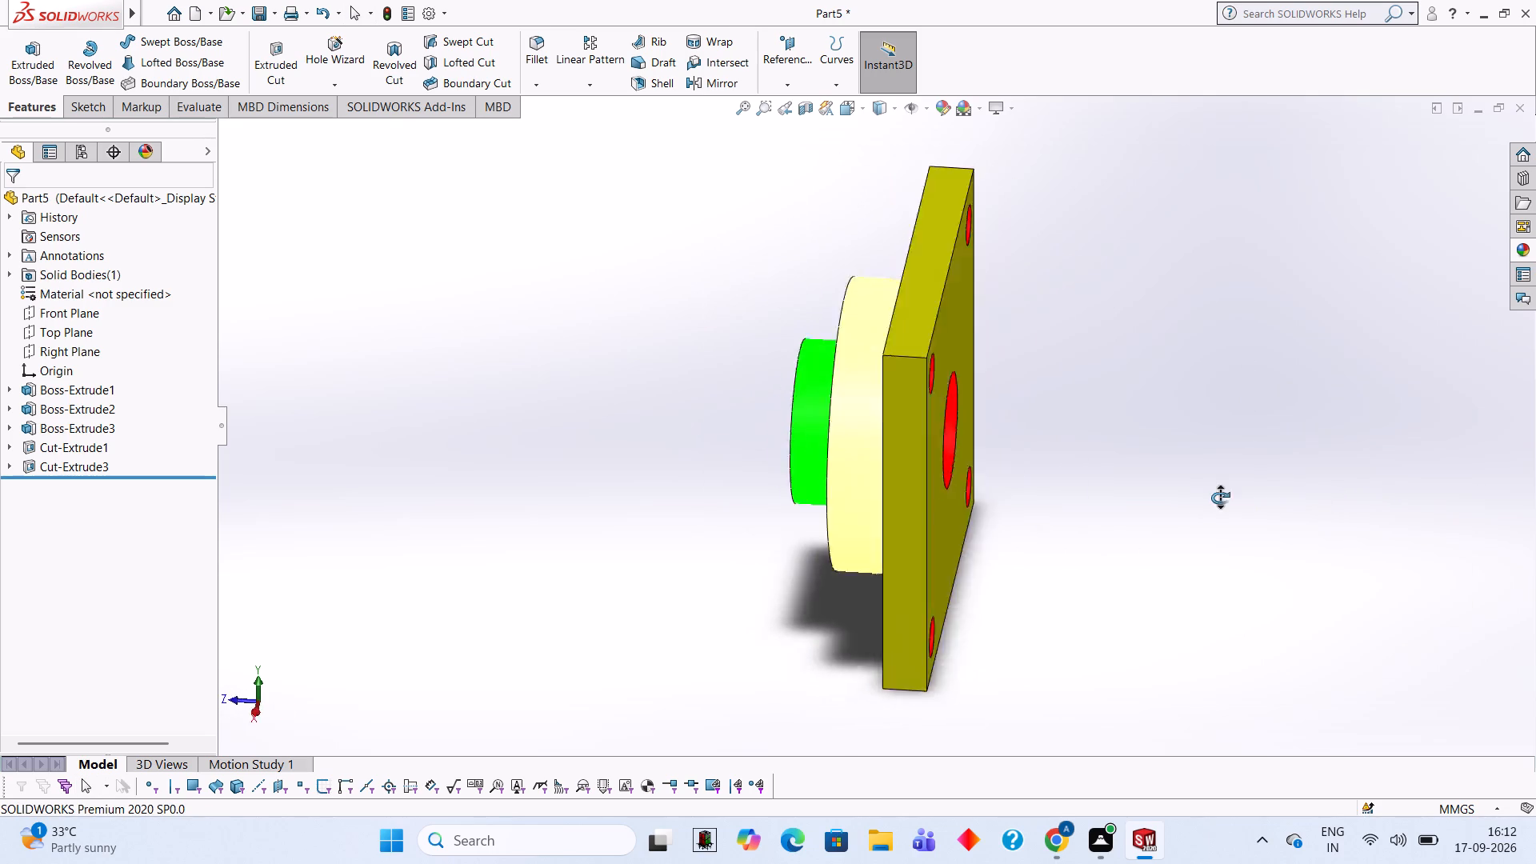
pyautogui.moveTo(1220, 498); pyautogui.dragTo(1311, 478)
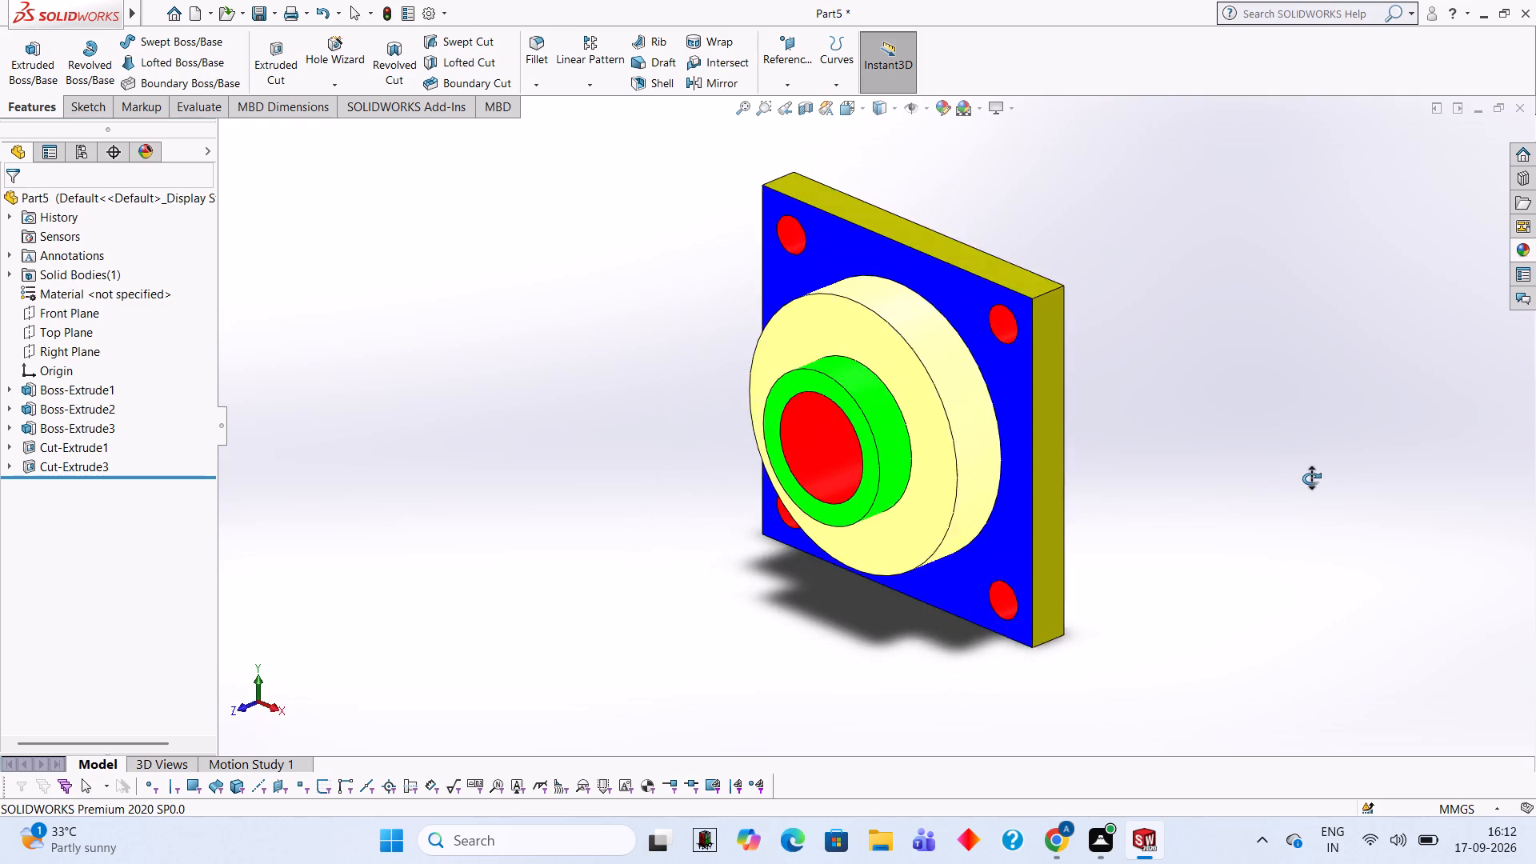
pyautogui.moveTo(1311, 478); pyautogui.dragTo(1316, 480)
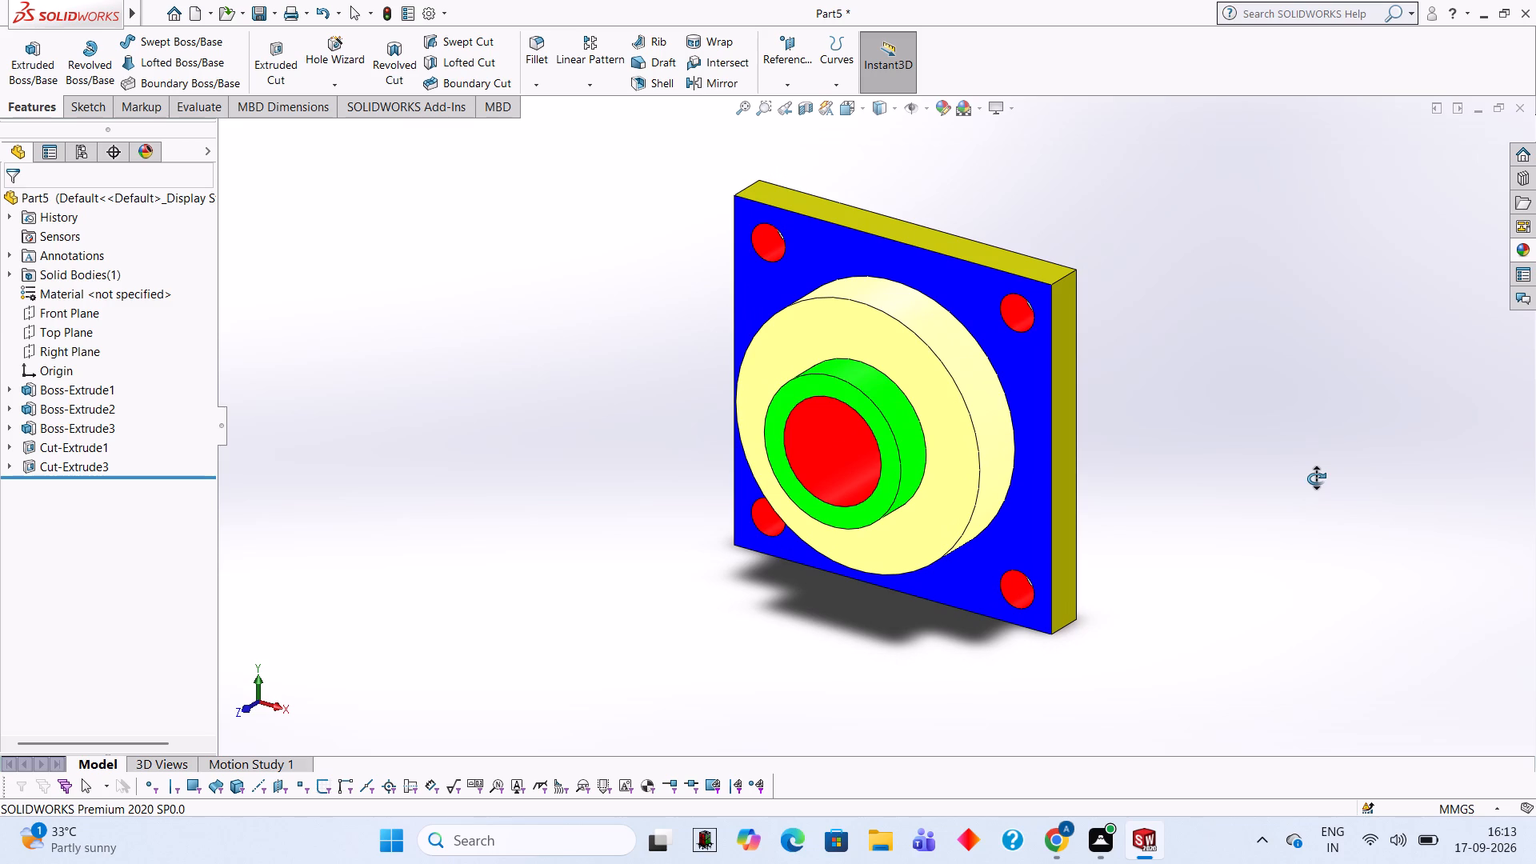
pyautogui.moveTo(1316, 478); pyautogui.dragTo(1334, 475)
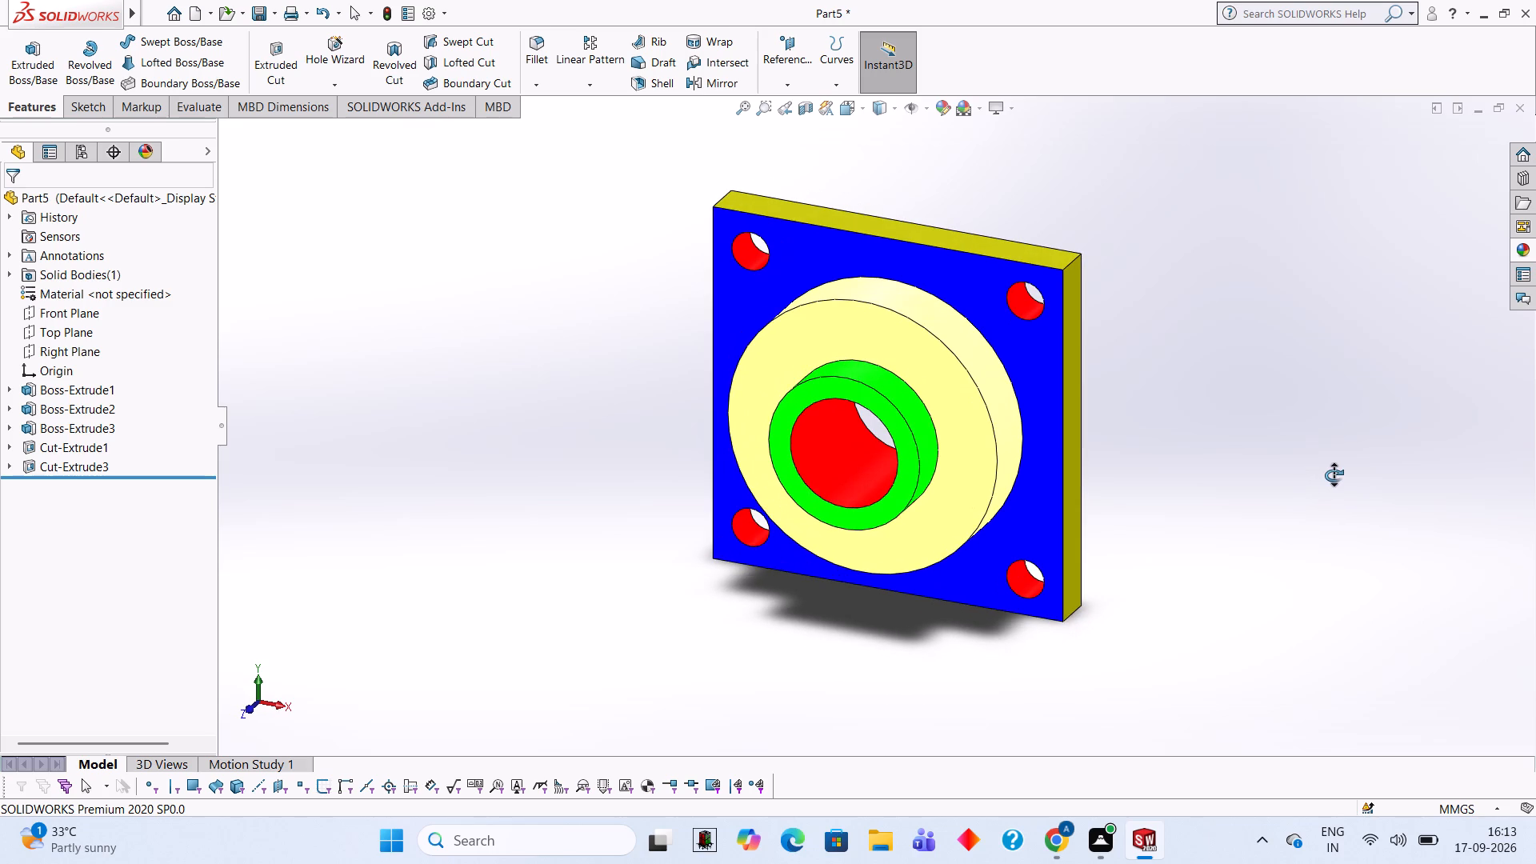
pyautogui.press('Escape')
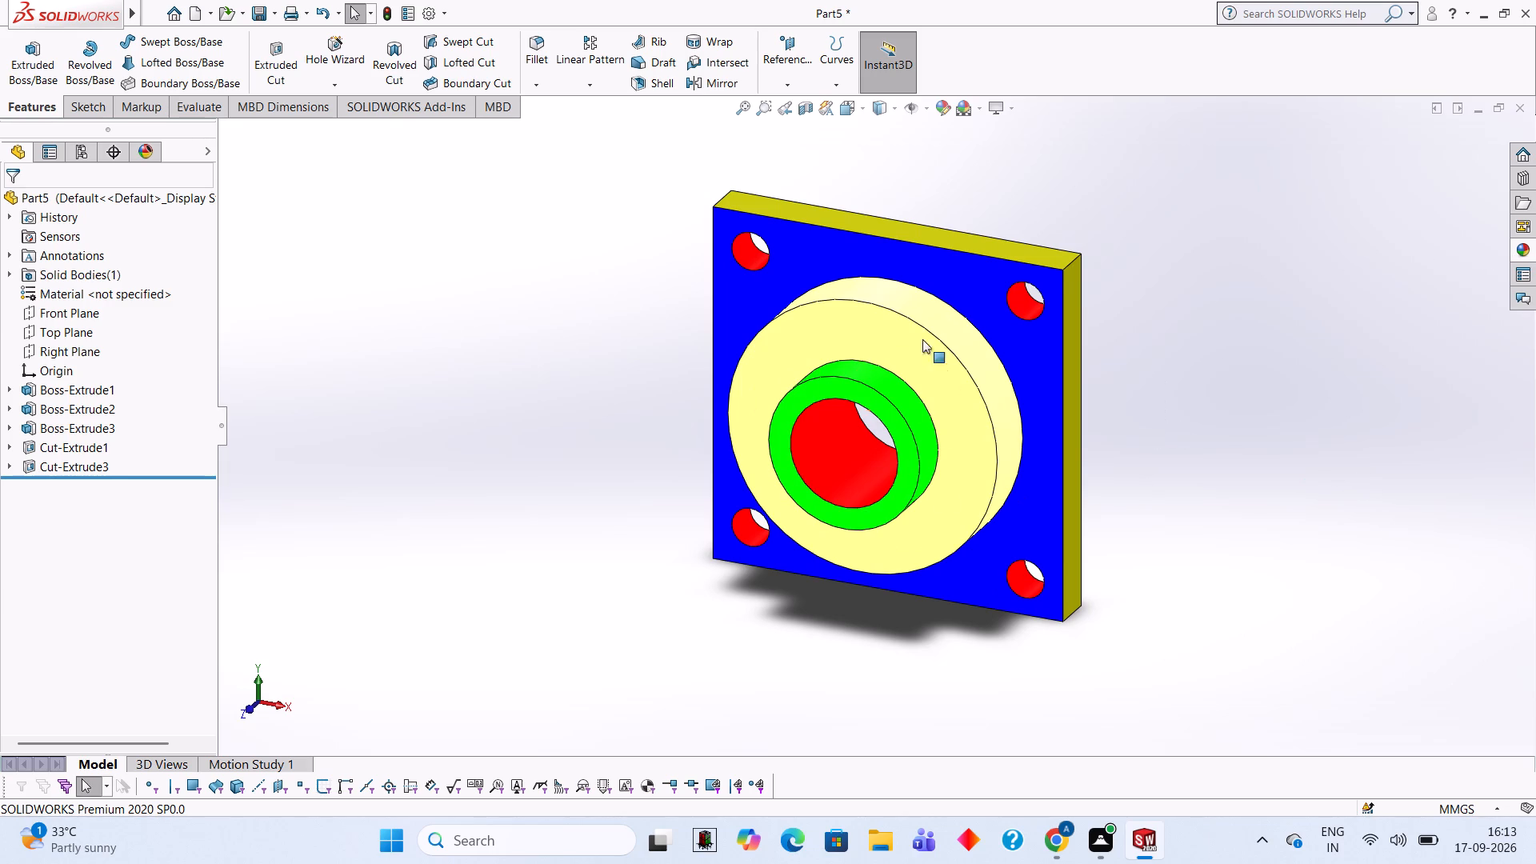
# Apply the Yellow LED appearance to the whole large round boss feature, Boss-Extrude2.
pyautogui.click(1522, 248)
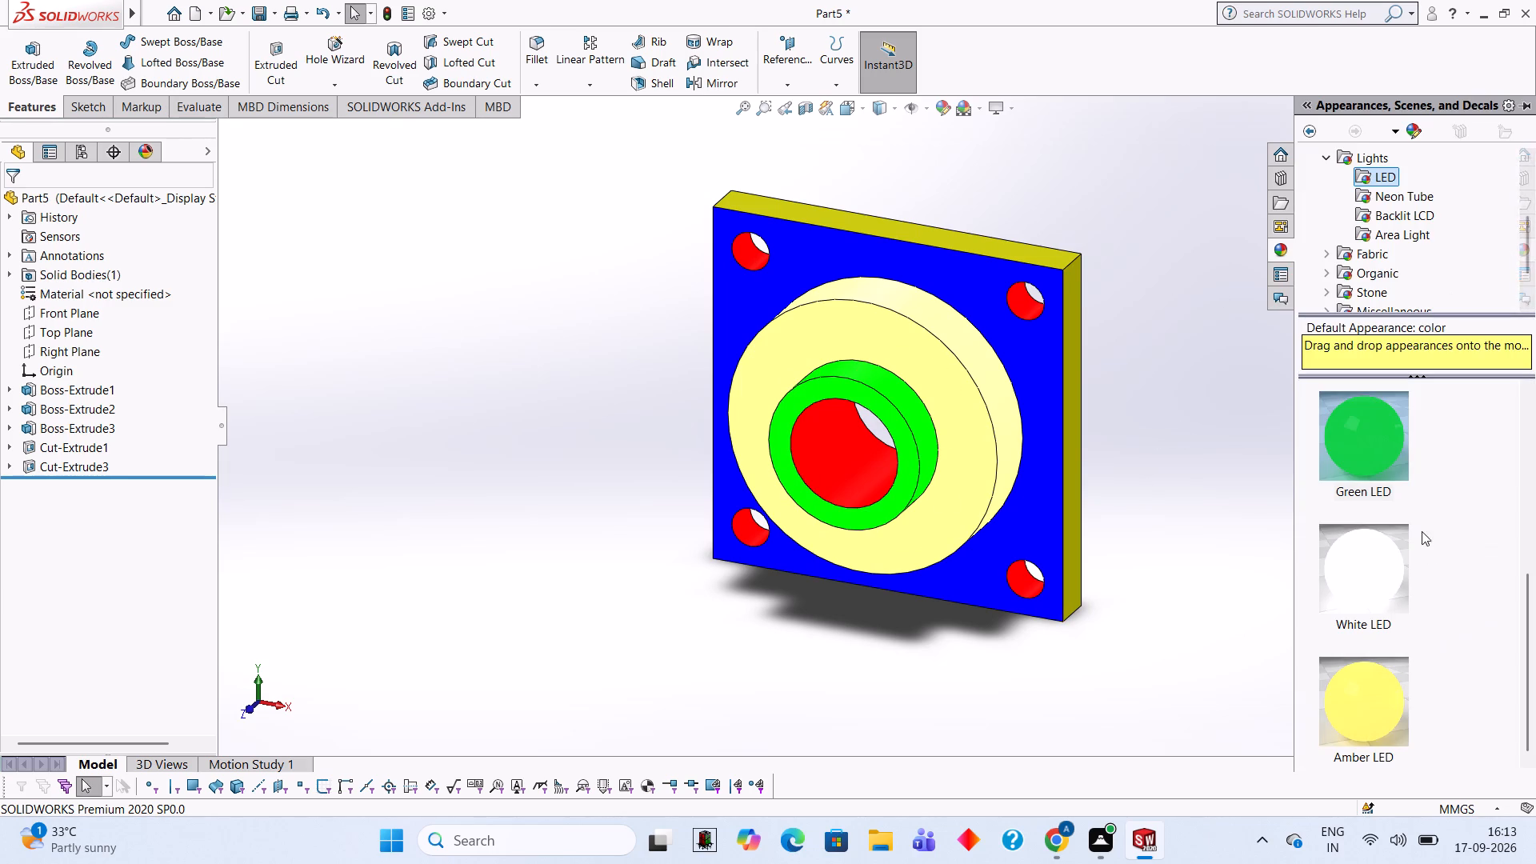
pyautogui.scroll(-2, 1426, 619)
pyautogui.scroll(-1, 1366, 675)
pyautogui.scroll(2, 1354, 684)
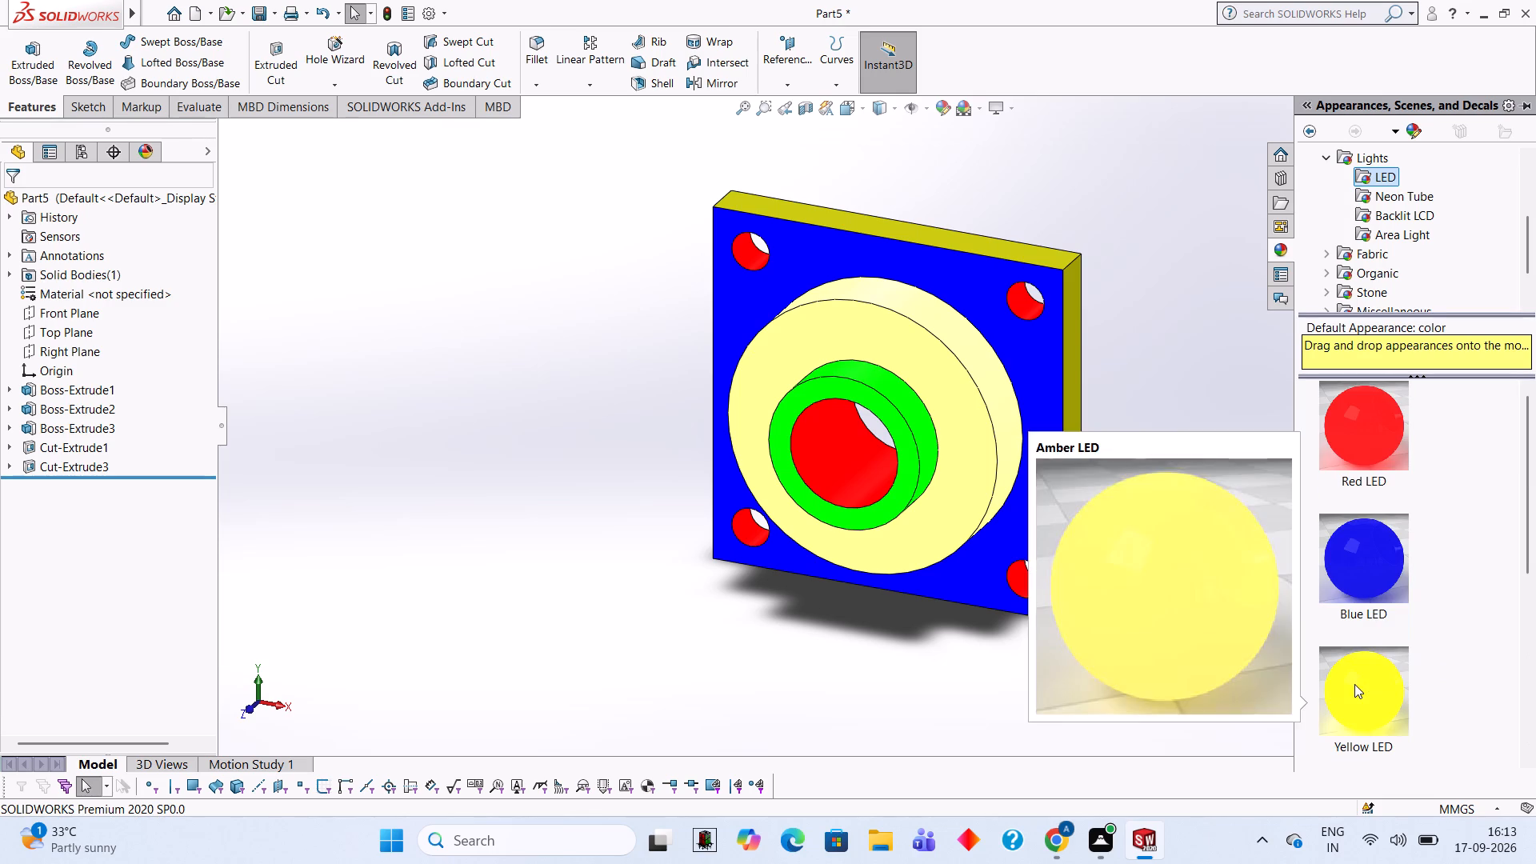
pyautogui.moveTo(1354, 684); pyautogui.dragTo(984, 471)
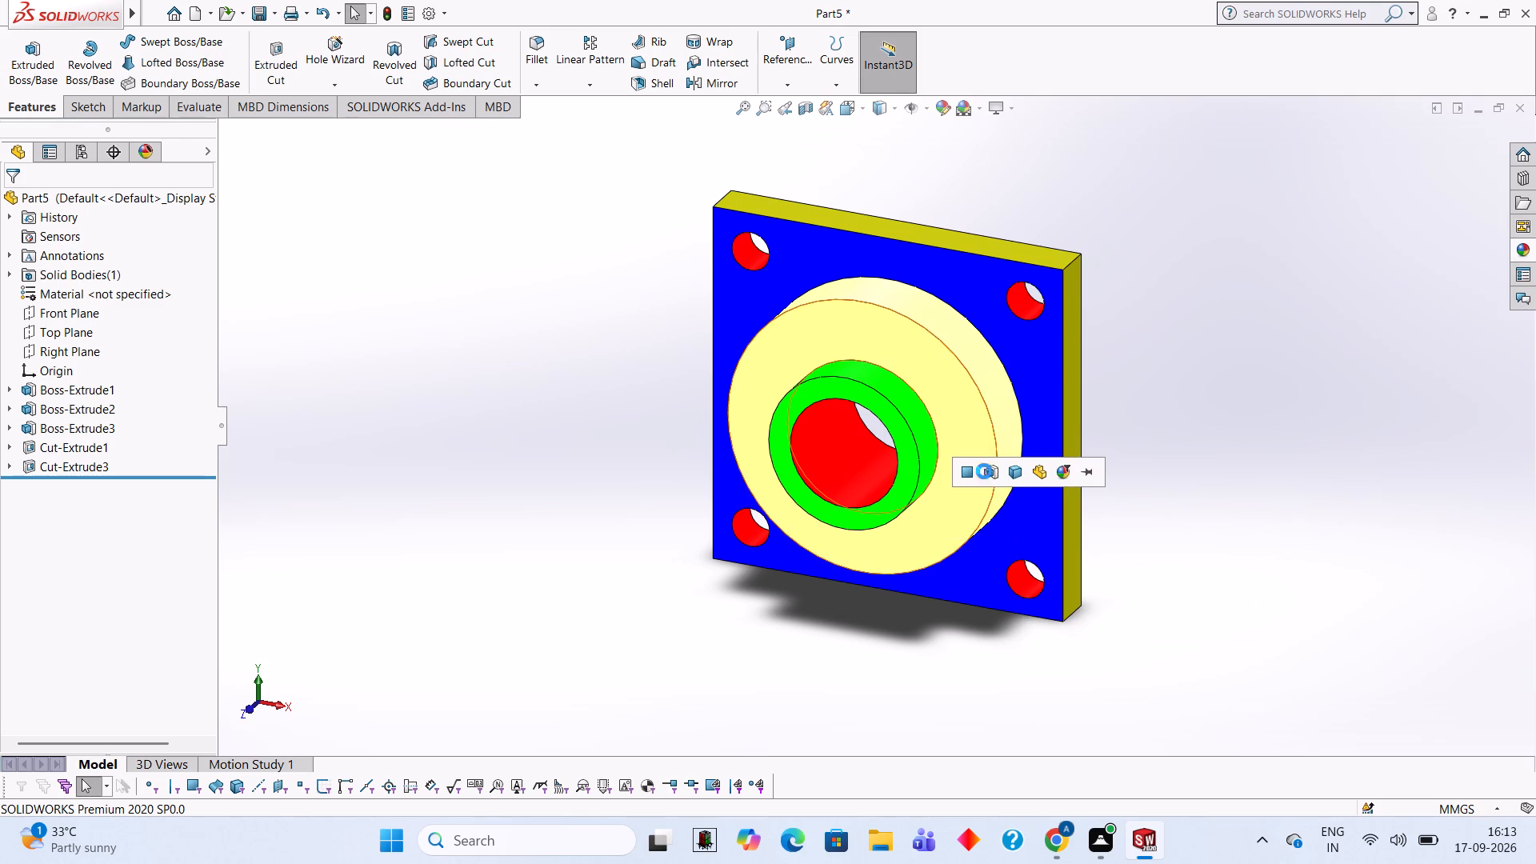
pyautogui.click(984, 471)
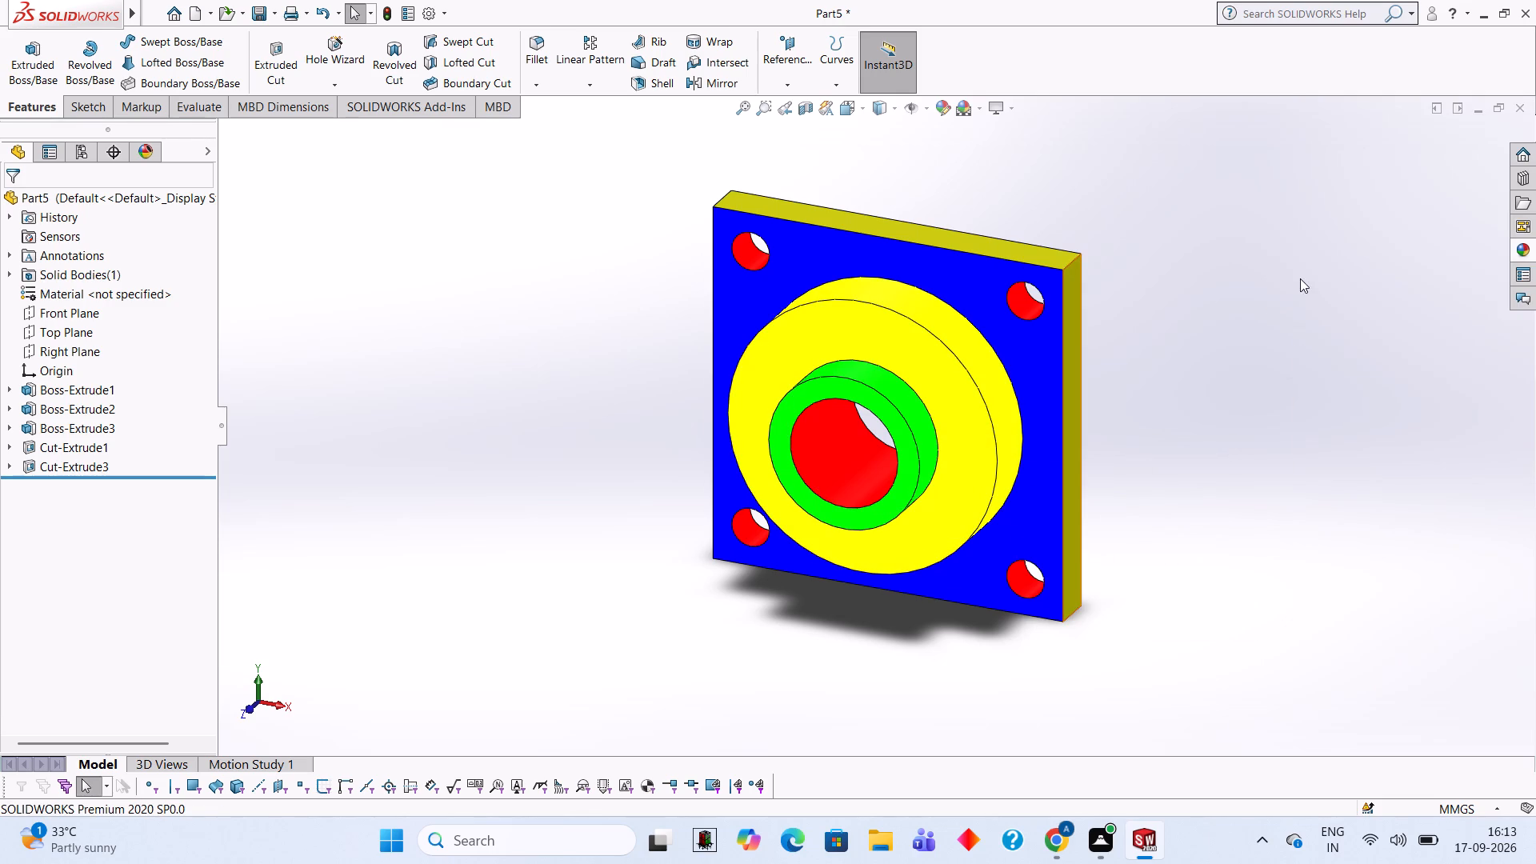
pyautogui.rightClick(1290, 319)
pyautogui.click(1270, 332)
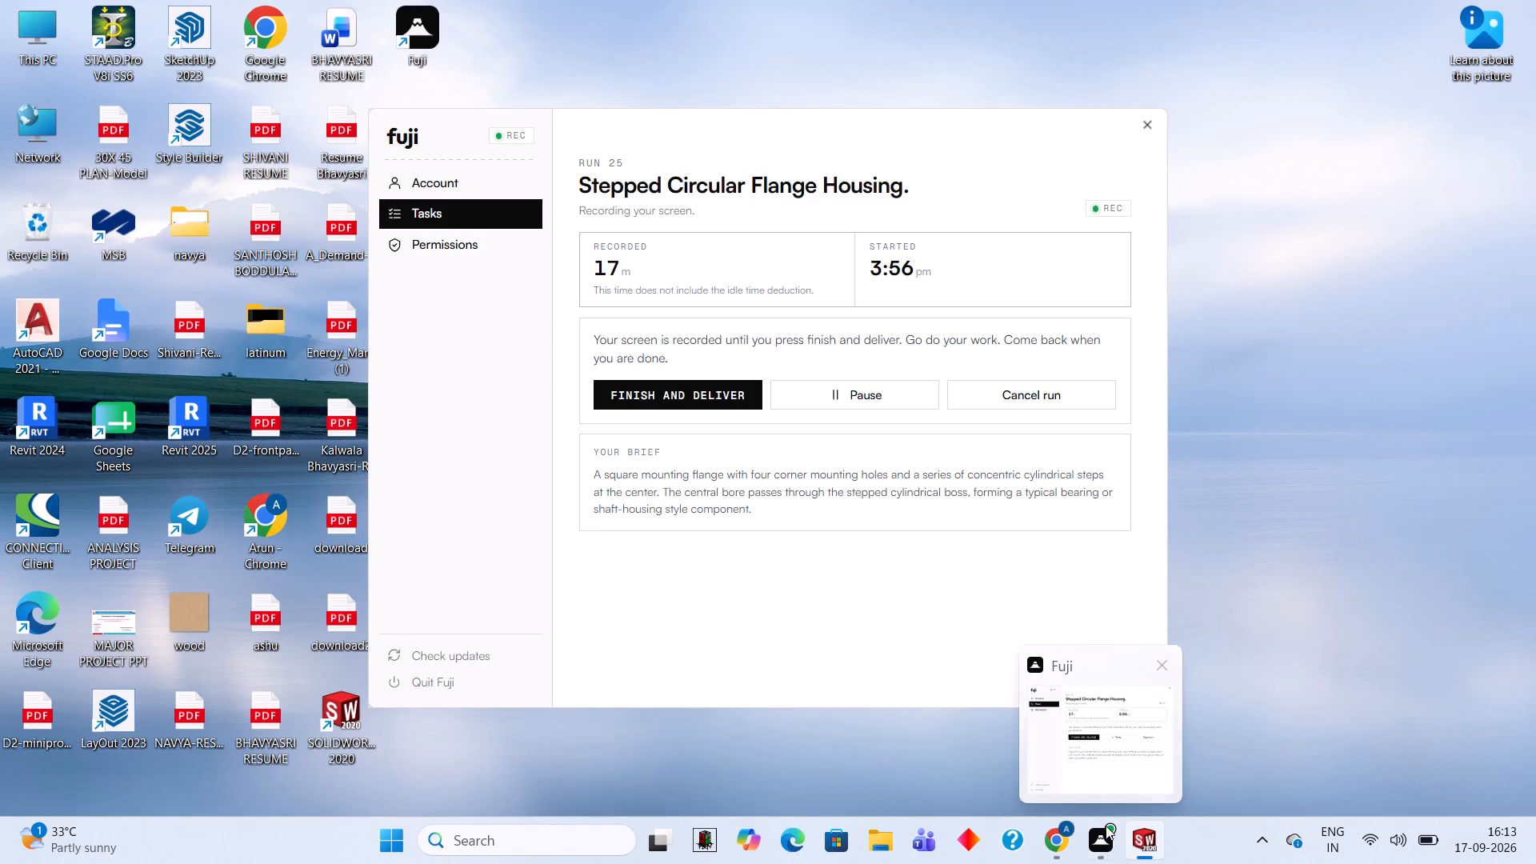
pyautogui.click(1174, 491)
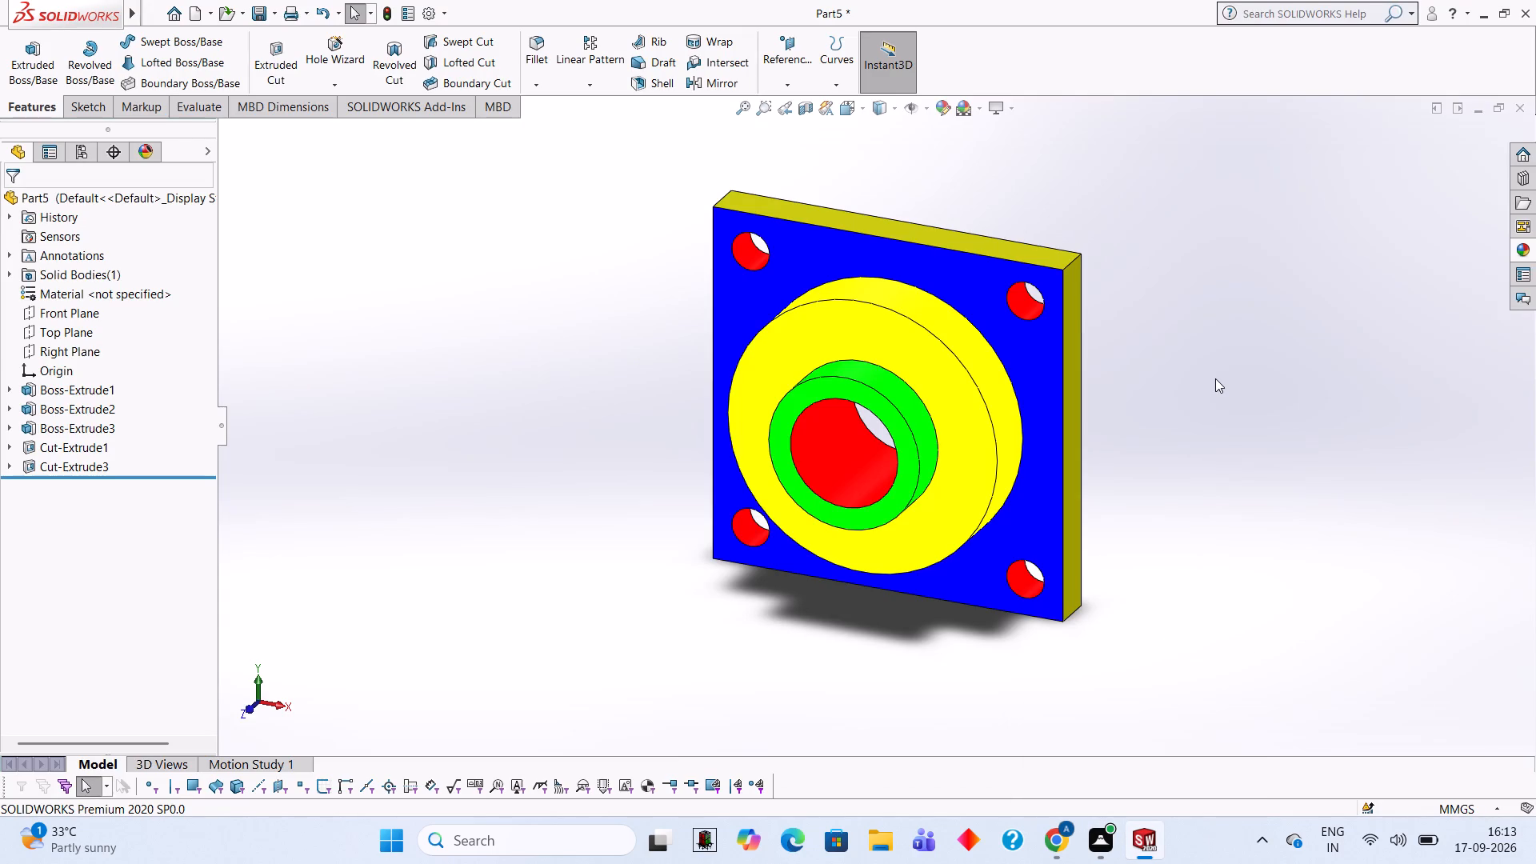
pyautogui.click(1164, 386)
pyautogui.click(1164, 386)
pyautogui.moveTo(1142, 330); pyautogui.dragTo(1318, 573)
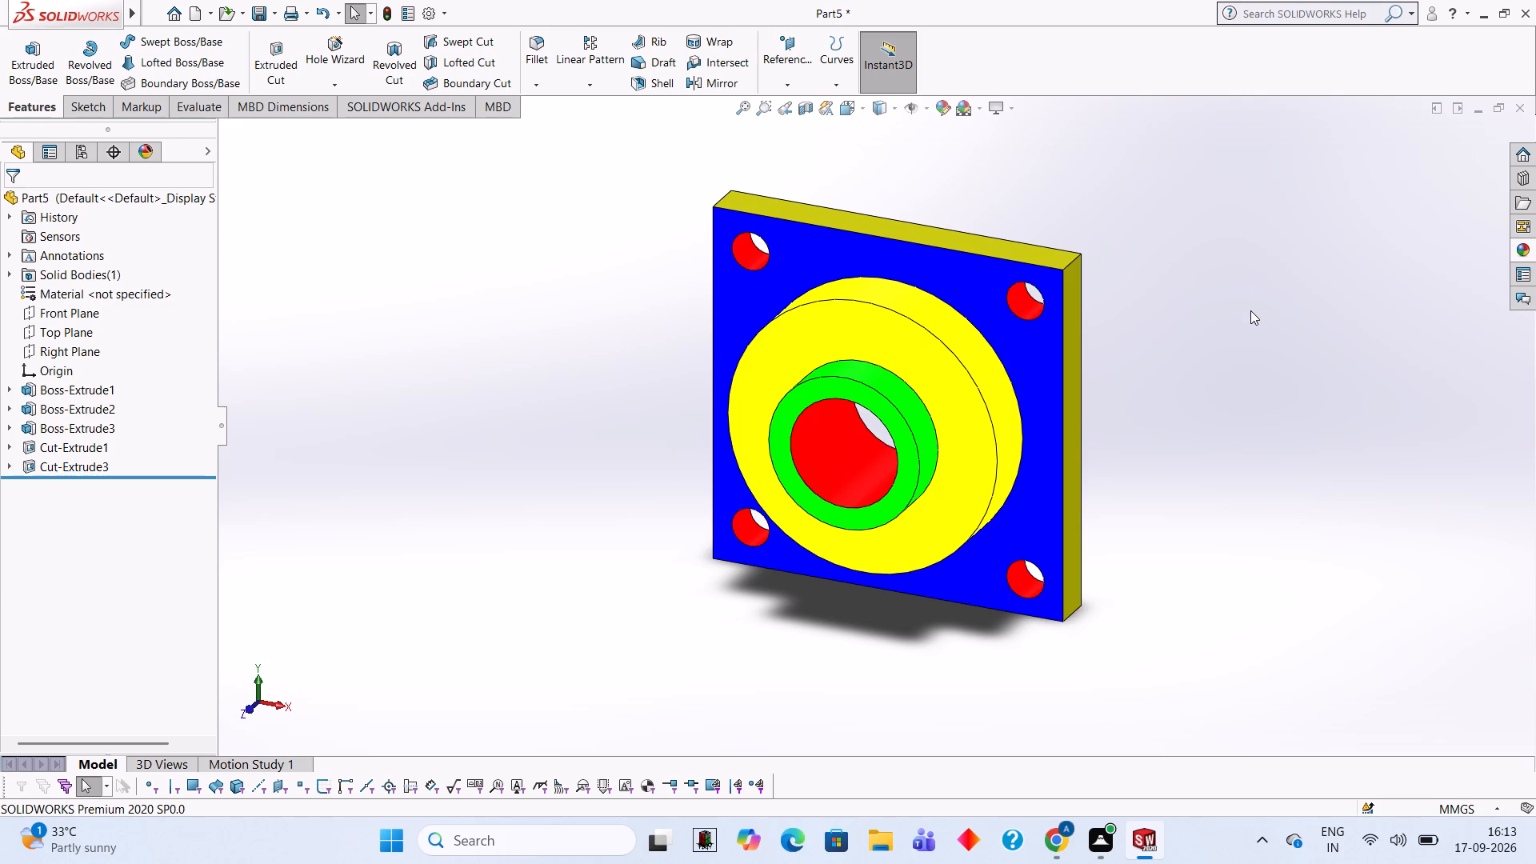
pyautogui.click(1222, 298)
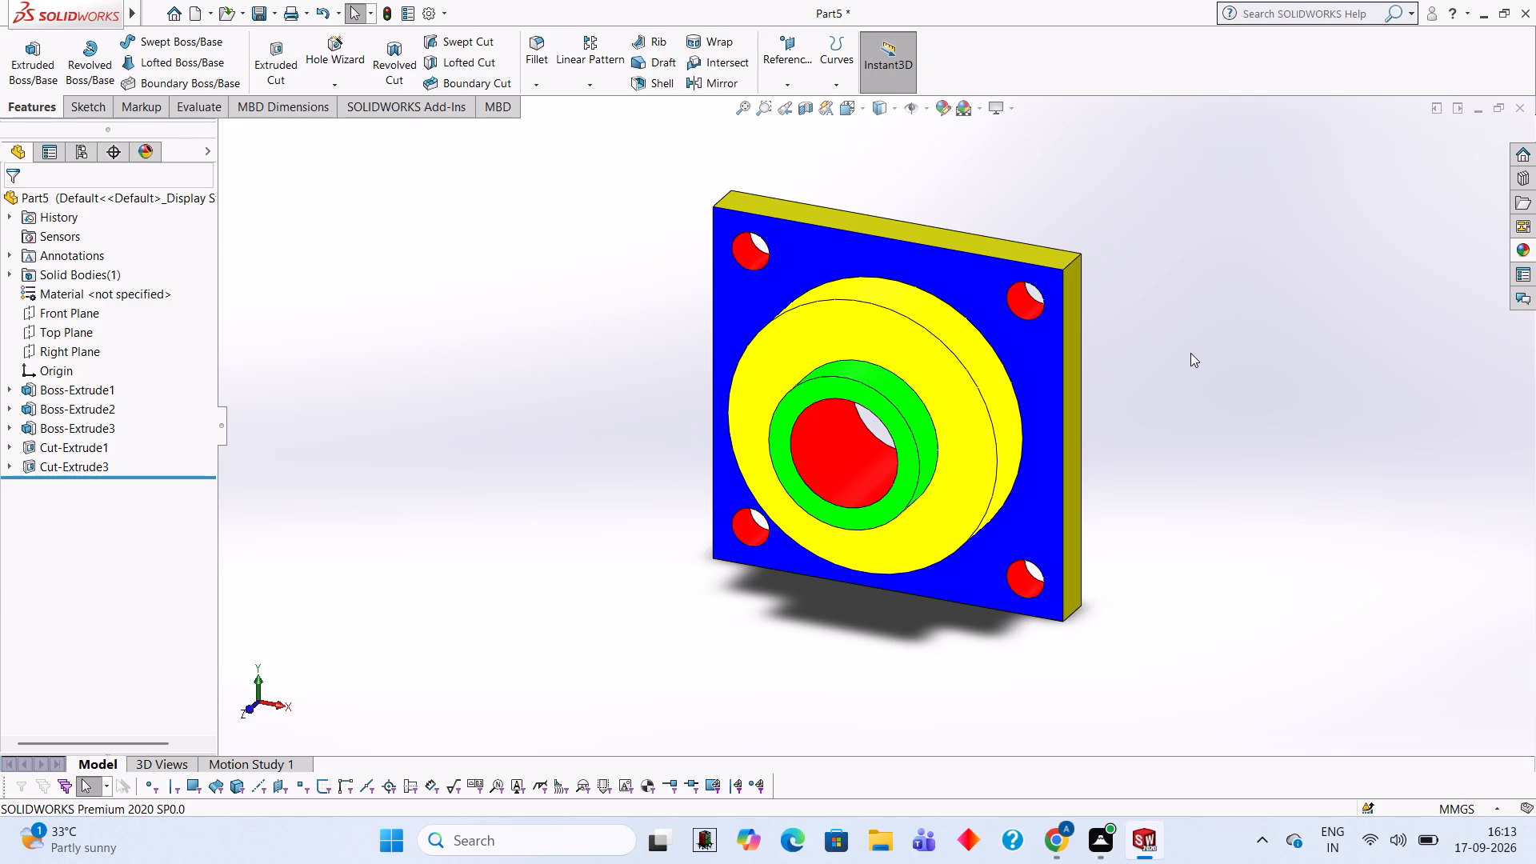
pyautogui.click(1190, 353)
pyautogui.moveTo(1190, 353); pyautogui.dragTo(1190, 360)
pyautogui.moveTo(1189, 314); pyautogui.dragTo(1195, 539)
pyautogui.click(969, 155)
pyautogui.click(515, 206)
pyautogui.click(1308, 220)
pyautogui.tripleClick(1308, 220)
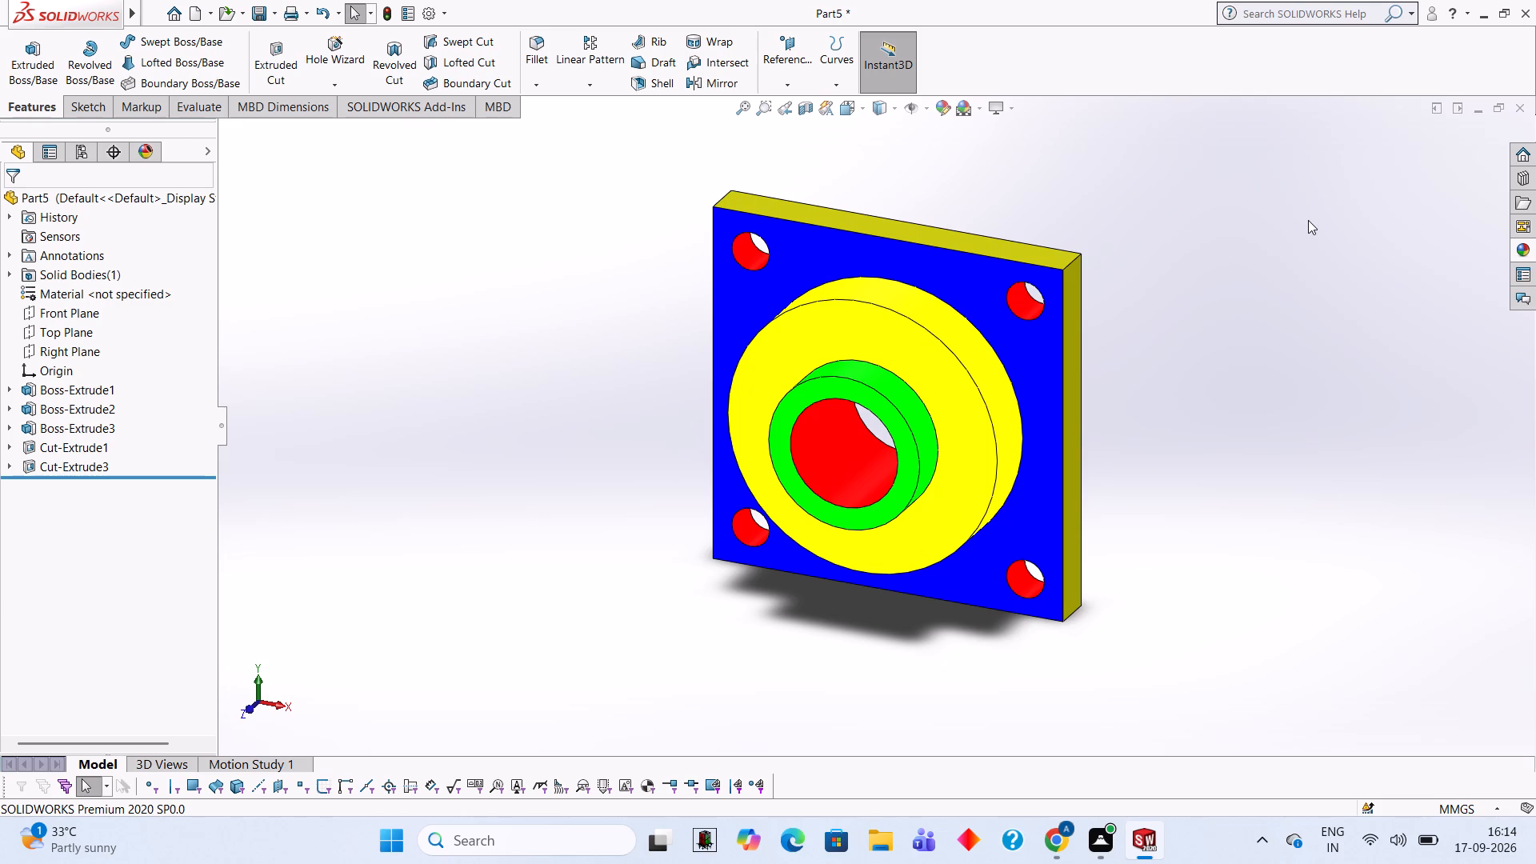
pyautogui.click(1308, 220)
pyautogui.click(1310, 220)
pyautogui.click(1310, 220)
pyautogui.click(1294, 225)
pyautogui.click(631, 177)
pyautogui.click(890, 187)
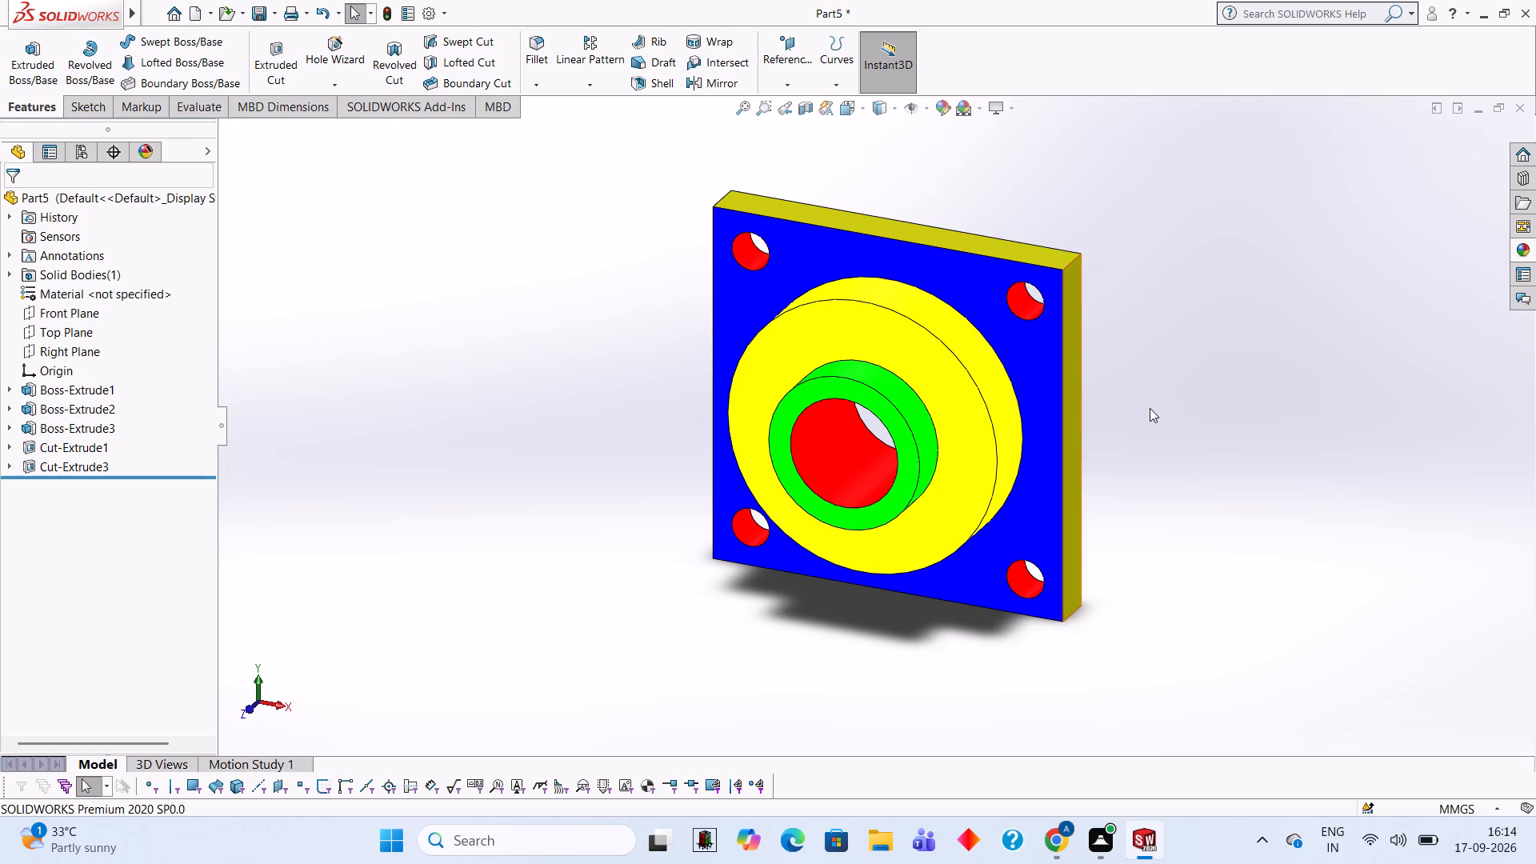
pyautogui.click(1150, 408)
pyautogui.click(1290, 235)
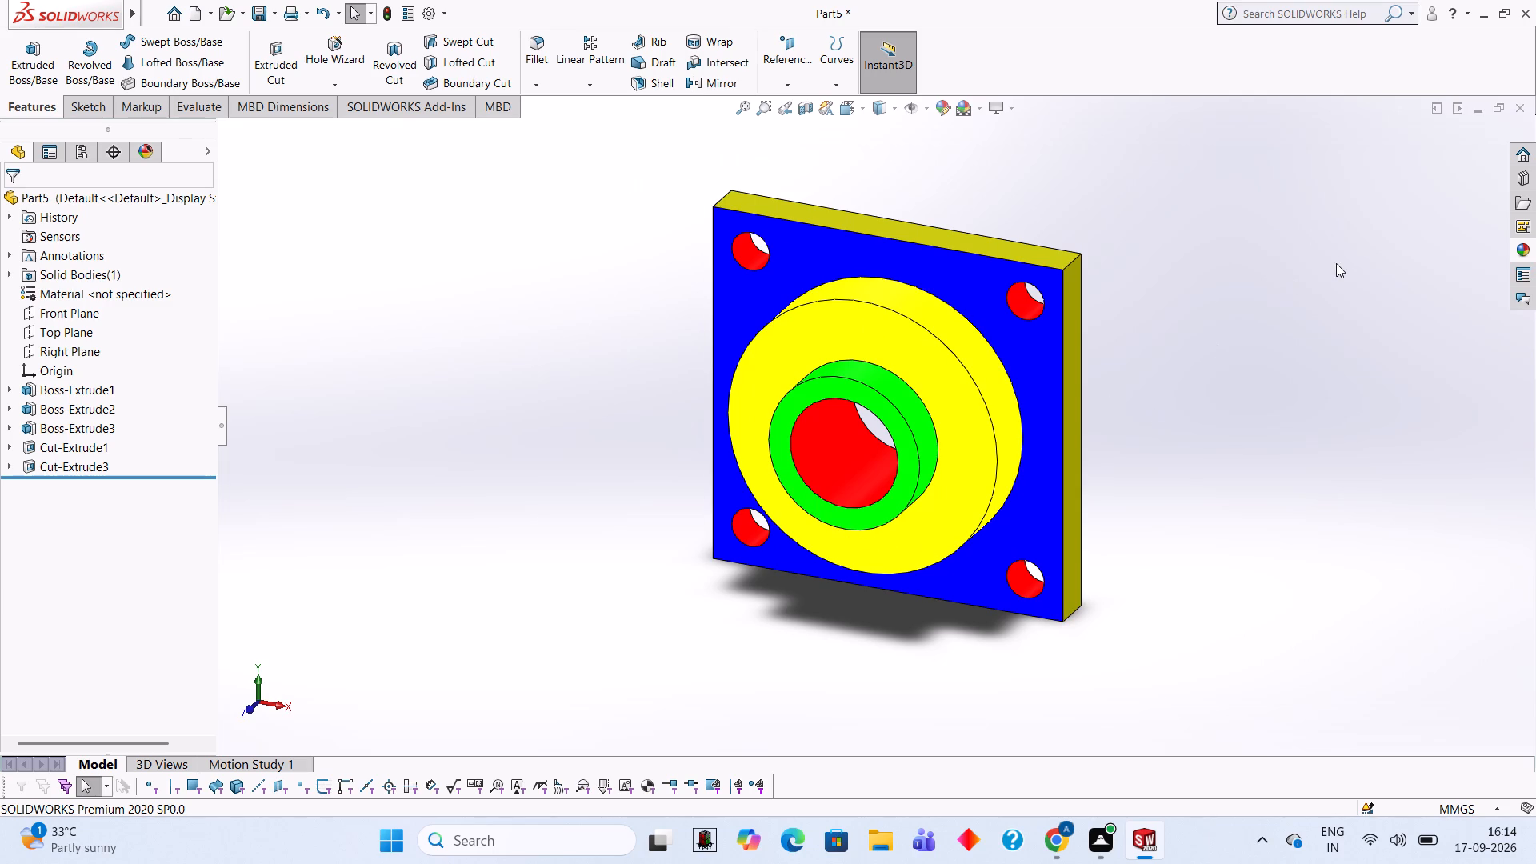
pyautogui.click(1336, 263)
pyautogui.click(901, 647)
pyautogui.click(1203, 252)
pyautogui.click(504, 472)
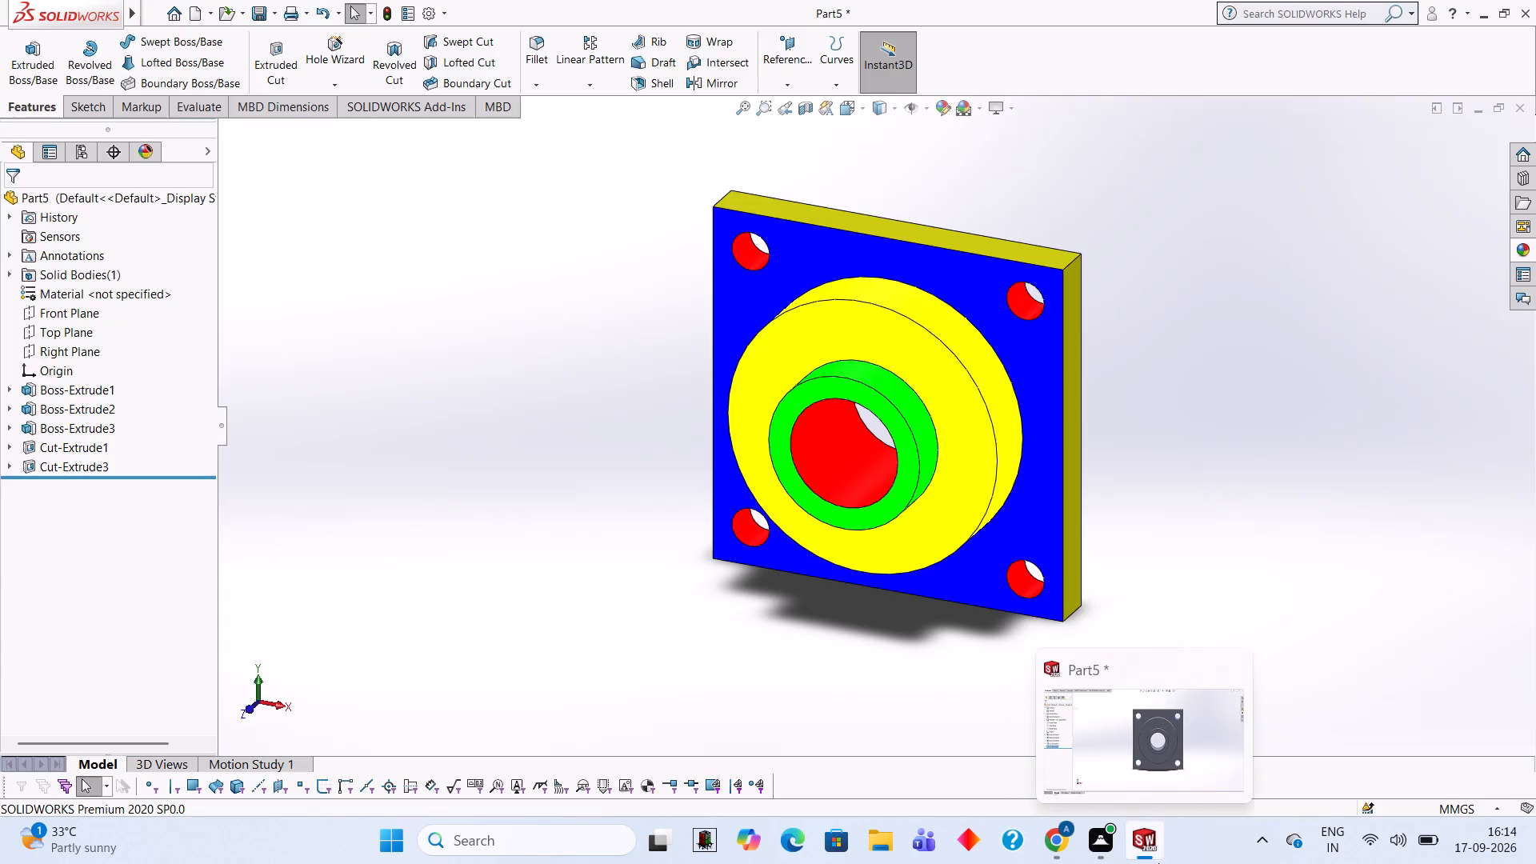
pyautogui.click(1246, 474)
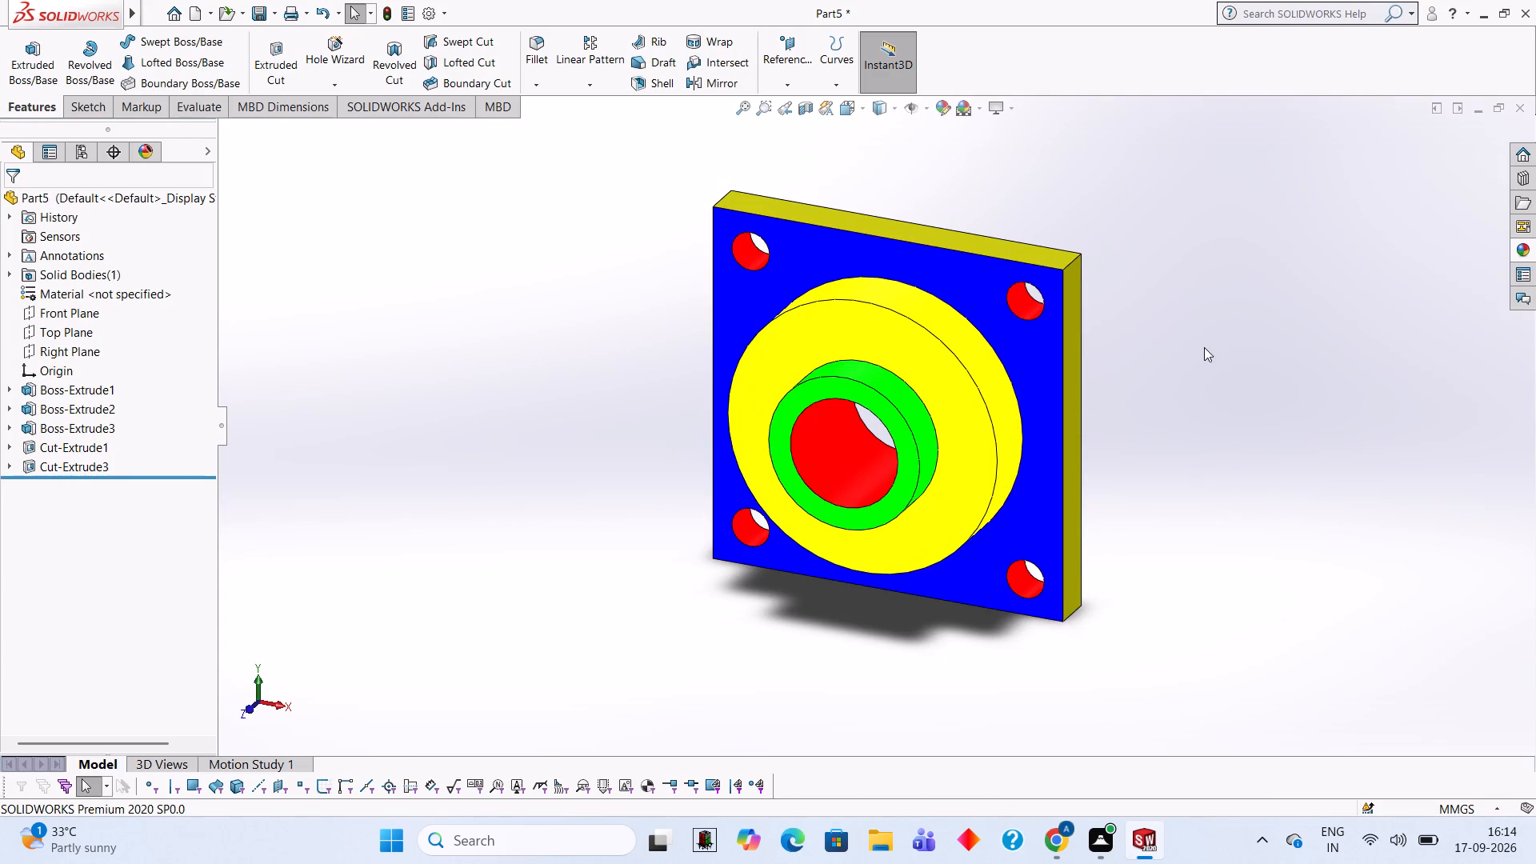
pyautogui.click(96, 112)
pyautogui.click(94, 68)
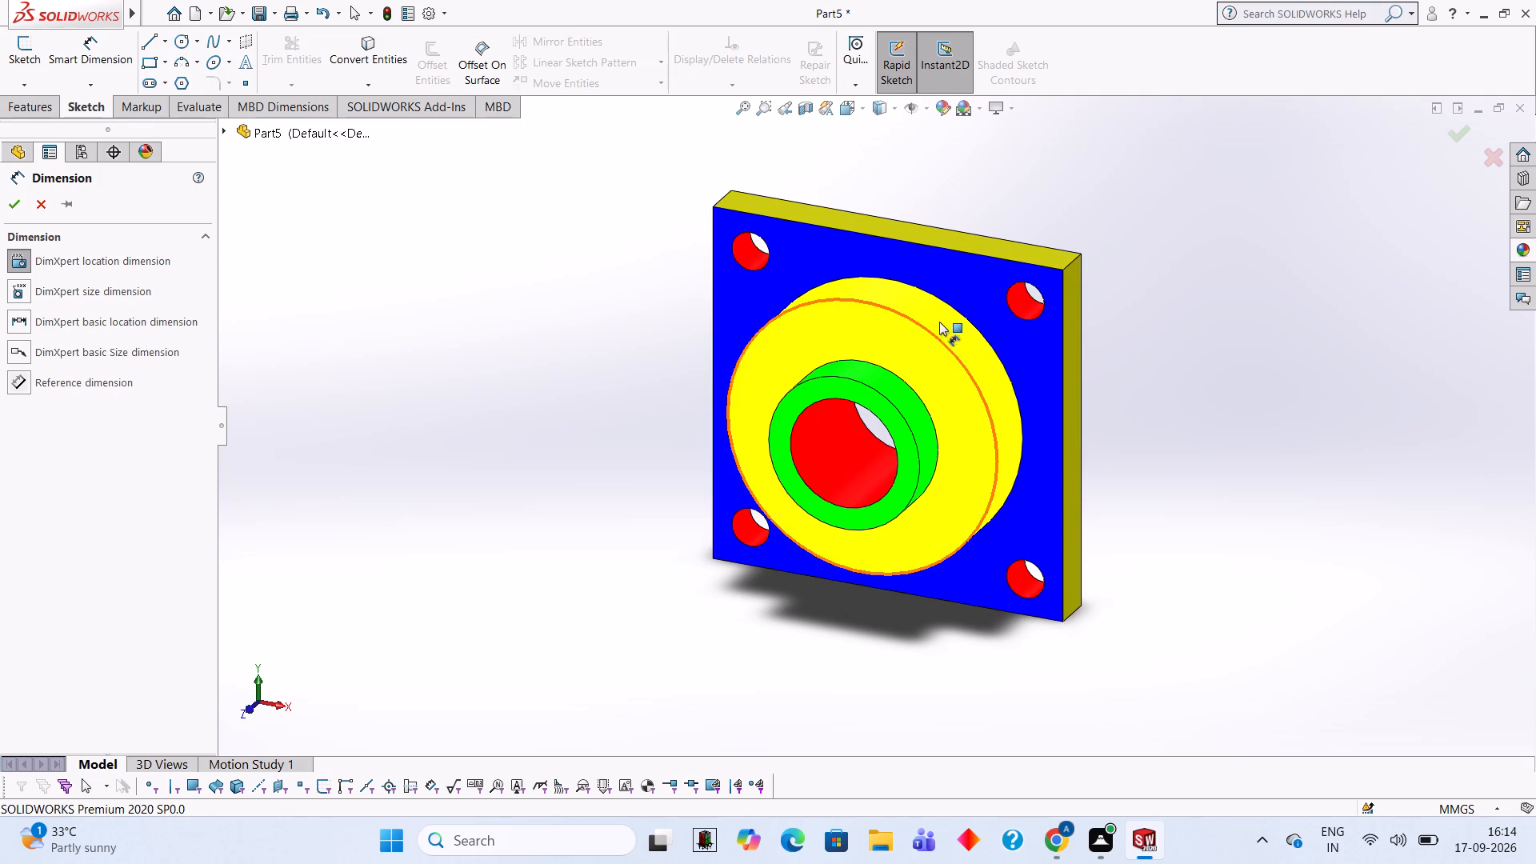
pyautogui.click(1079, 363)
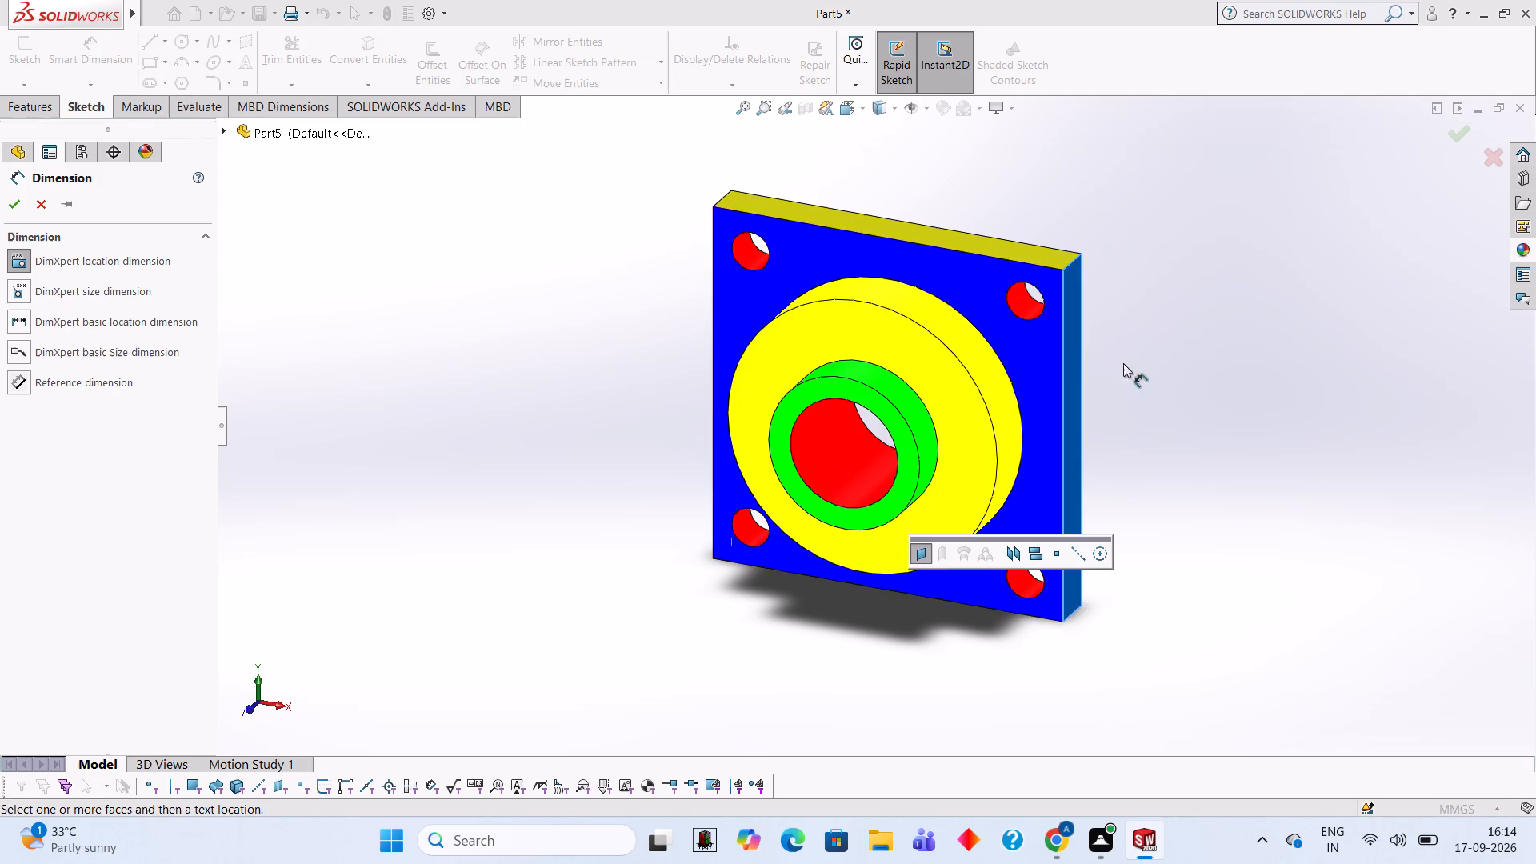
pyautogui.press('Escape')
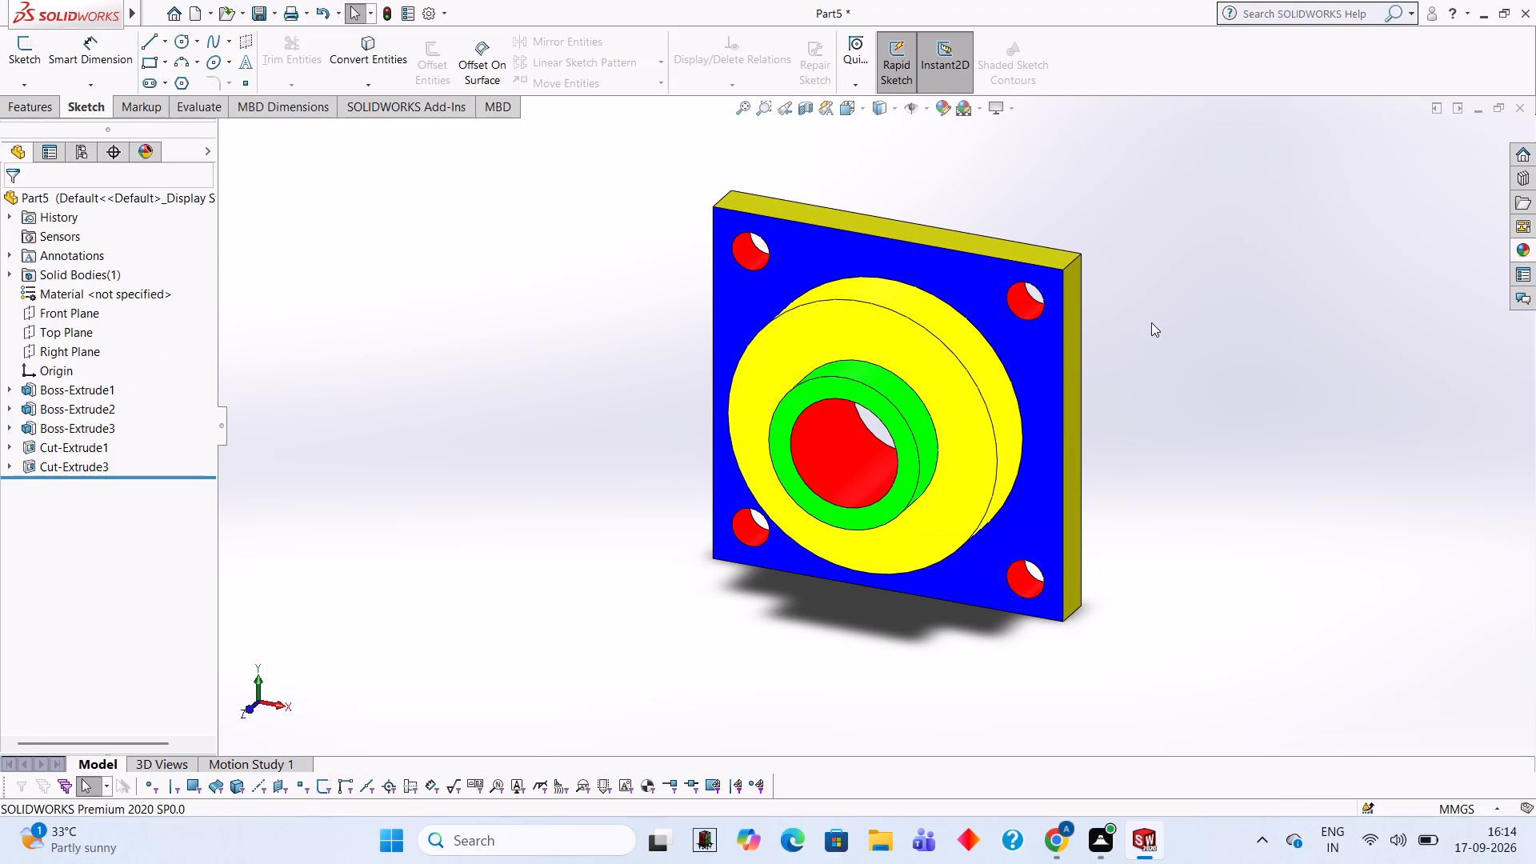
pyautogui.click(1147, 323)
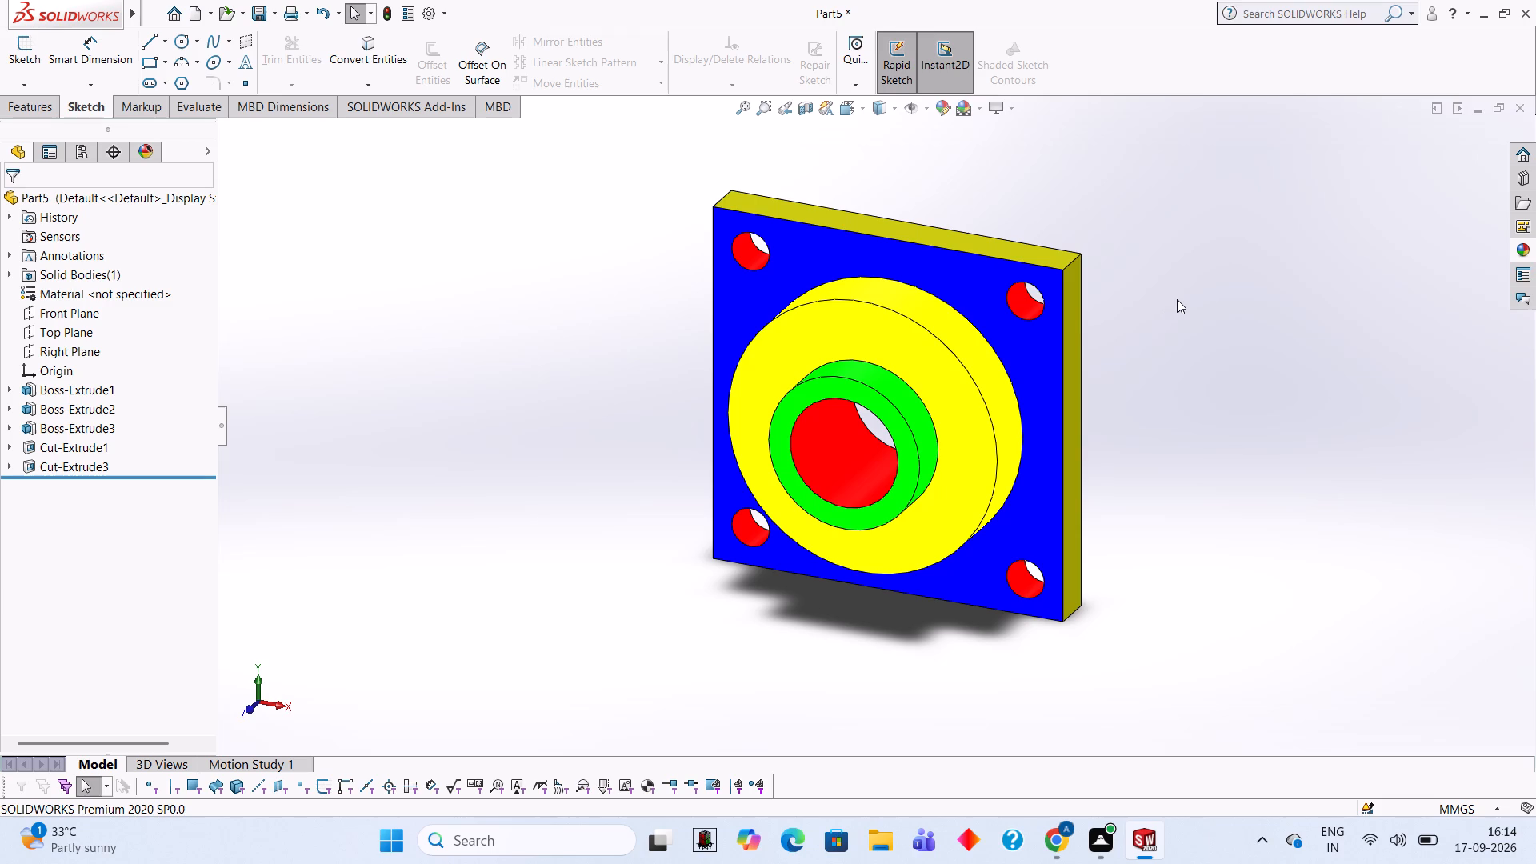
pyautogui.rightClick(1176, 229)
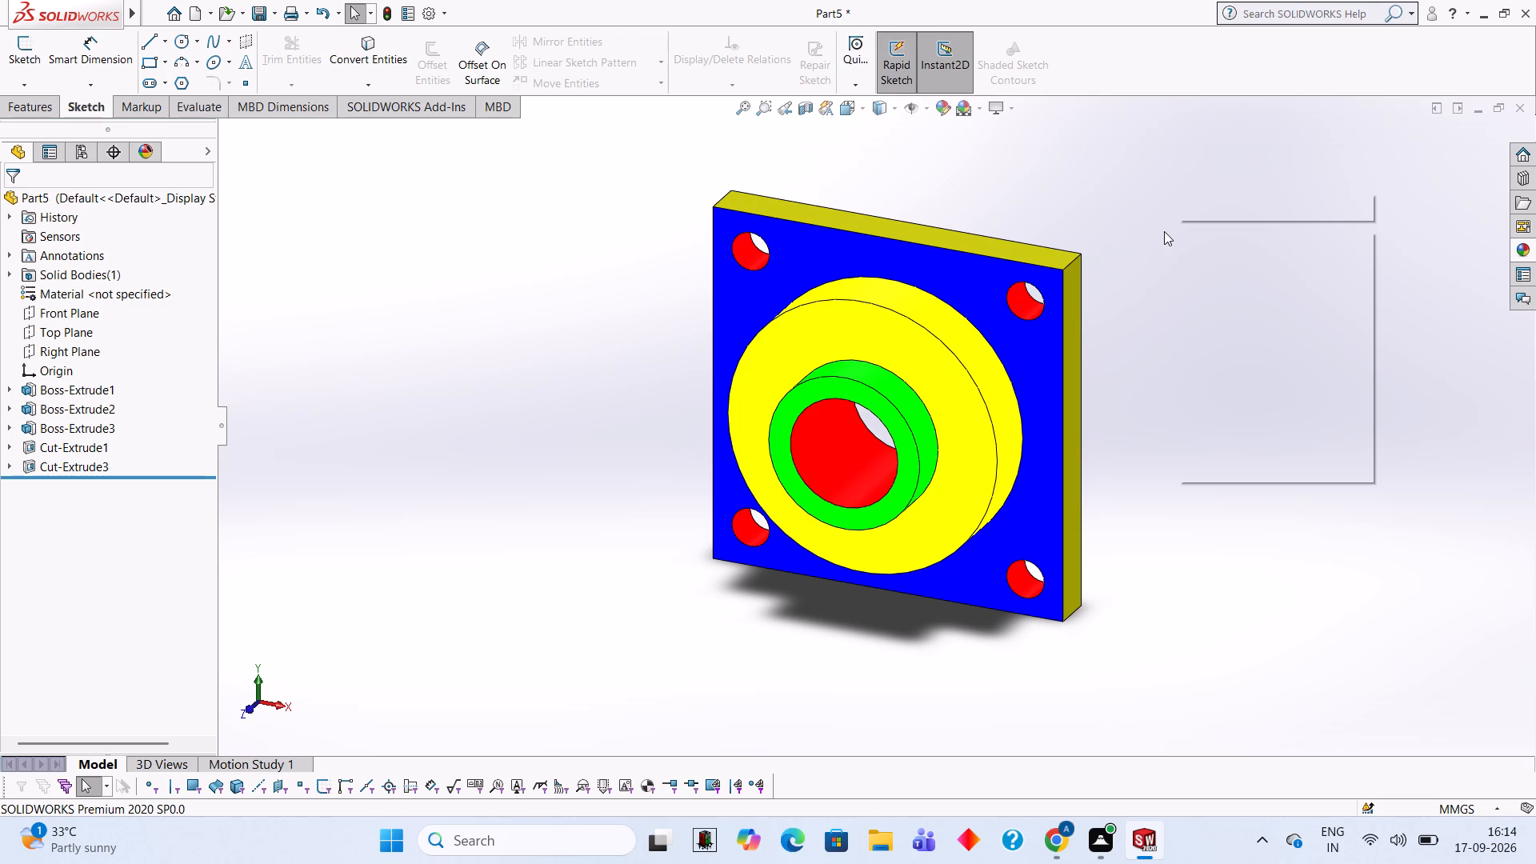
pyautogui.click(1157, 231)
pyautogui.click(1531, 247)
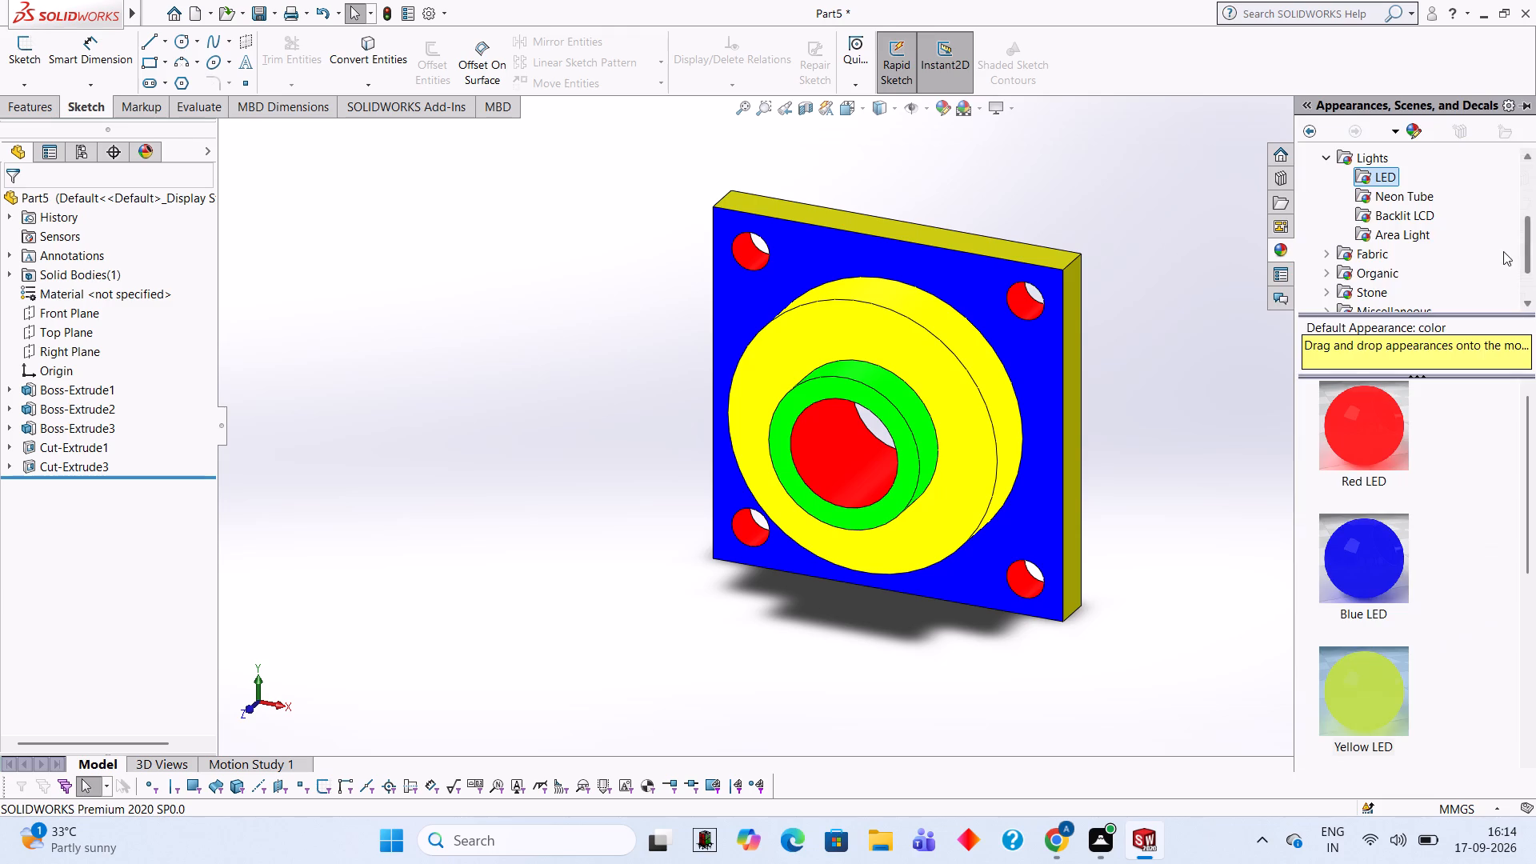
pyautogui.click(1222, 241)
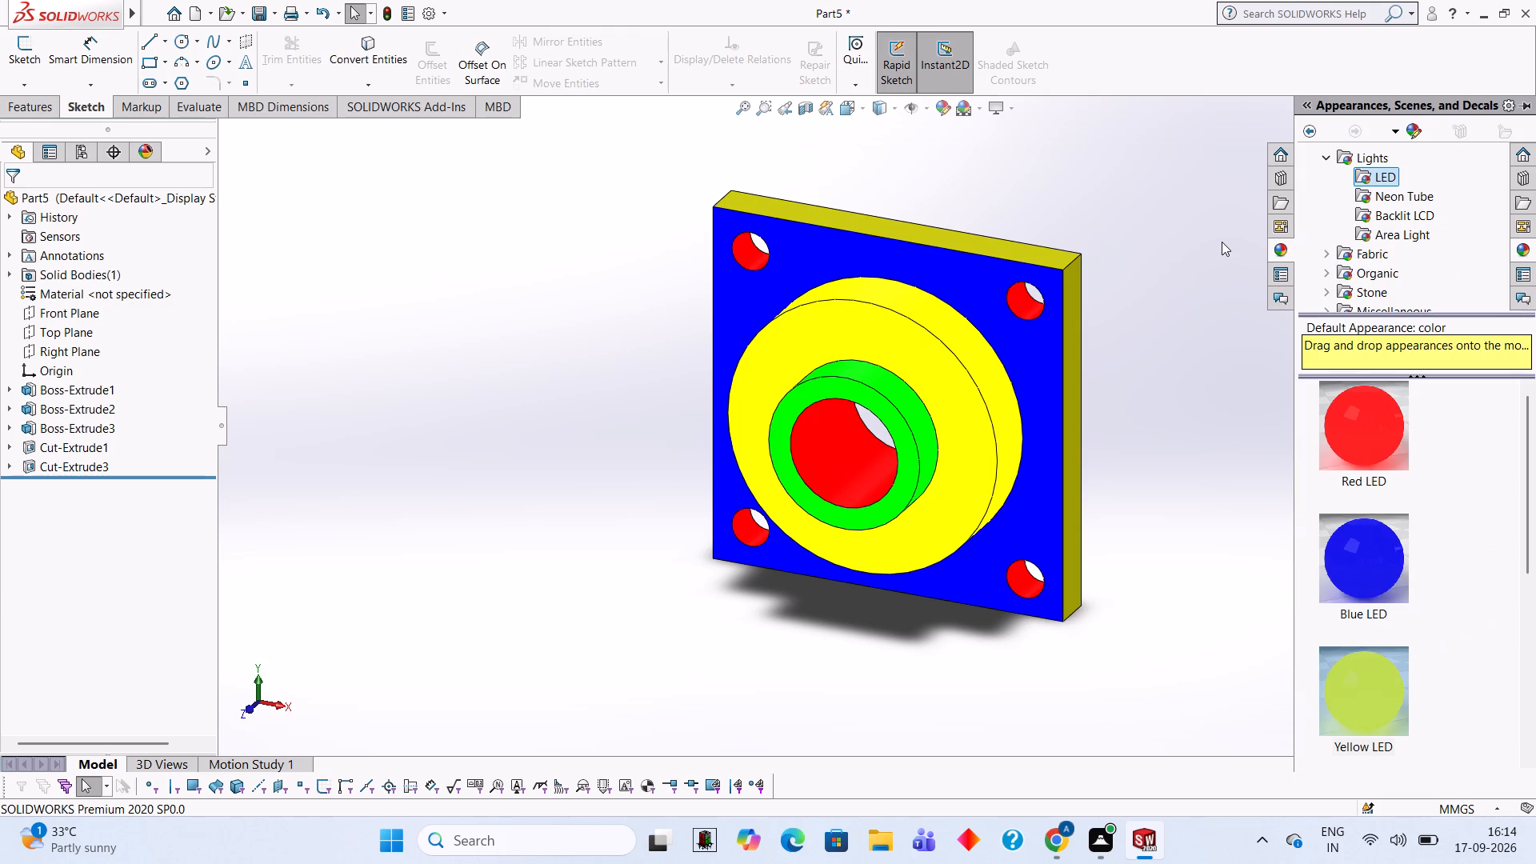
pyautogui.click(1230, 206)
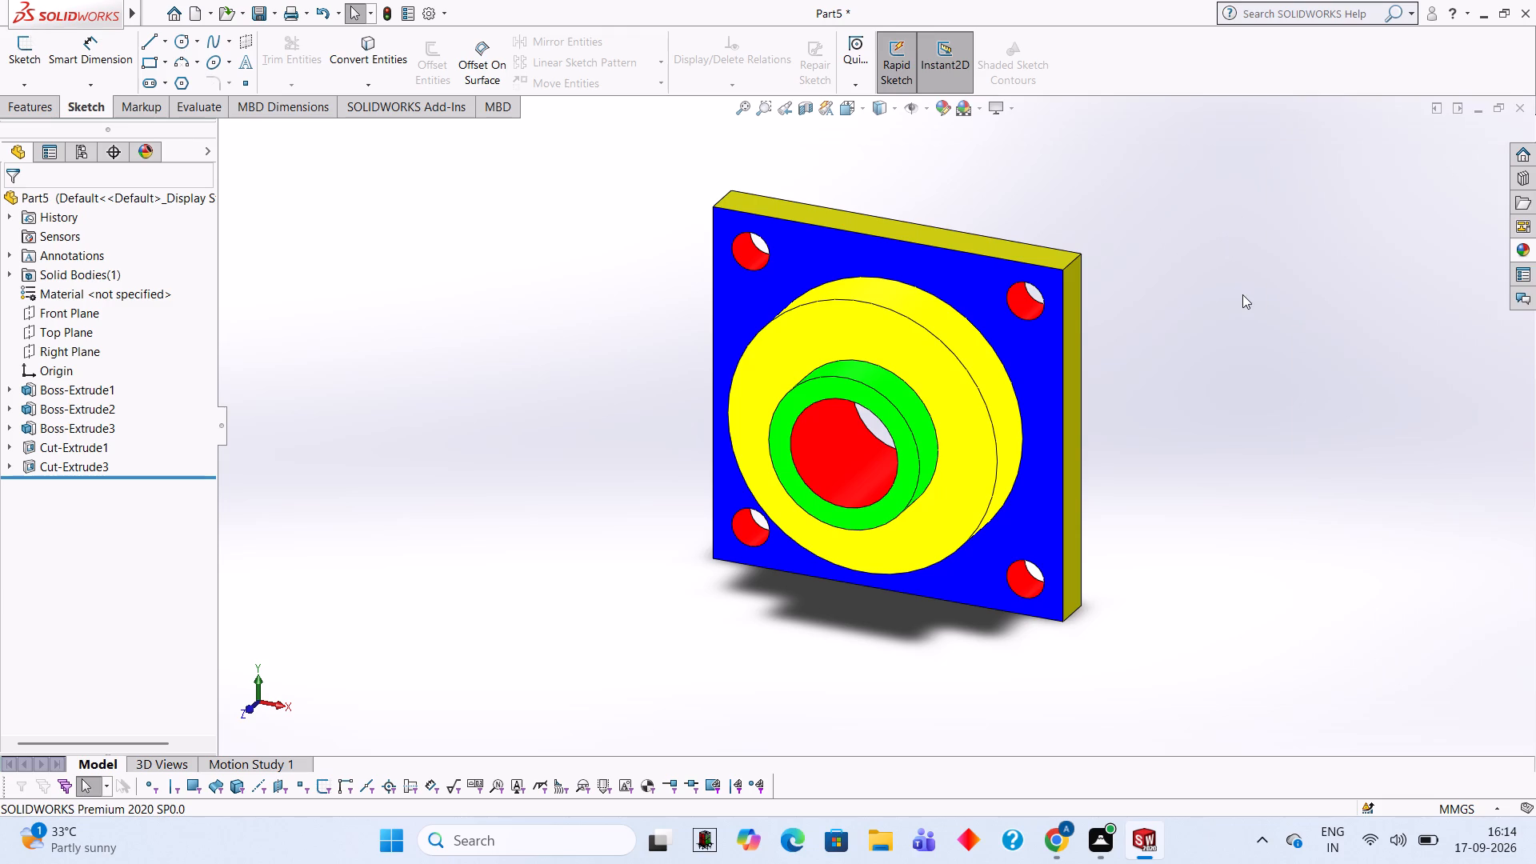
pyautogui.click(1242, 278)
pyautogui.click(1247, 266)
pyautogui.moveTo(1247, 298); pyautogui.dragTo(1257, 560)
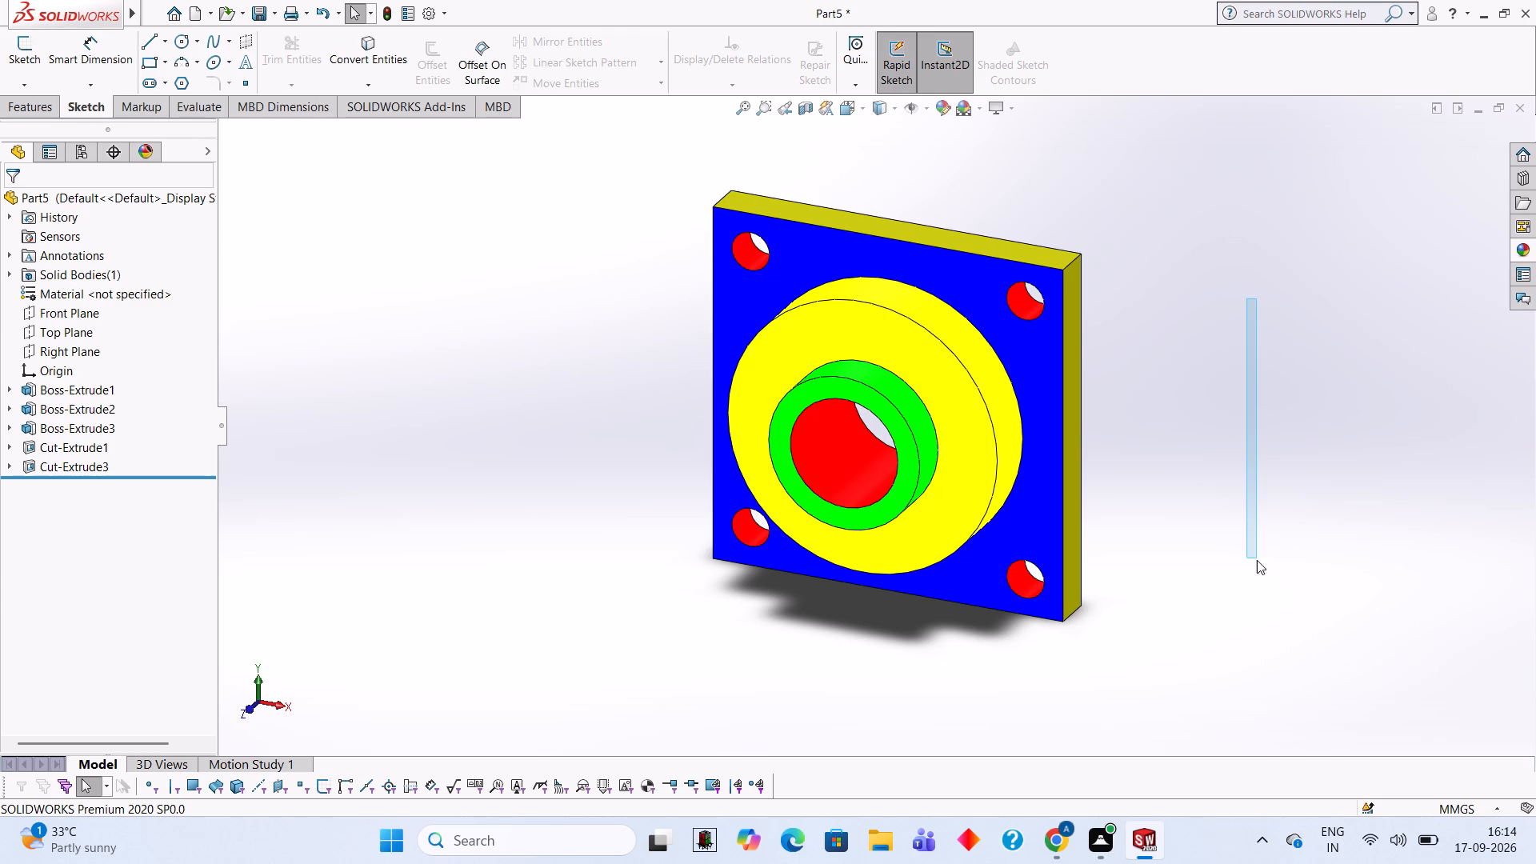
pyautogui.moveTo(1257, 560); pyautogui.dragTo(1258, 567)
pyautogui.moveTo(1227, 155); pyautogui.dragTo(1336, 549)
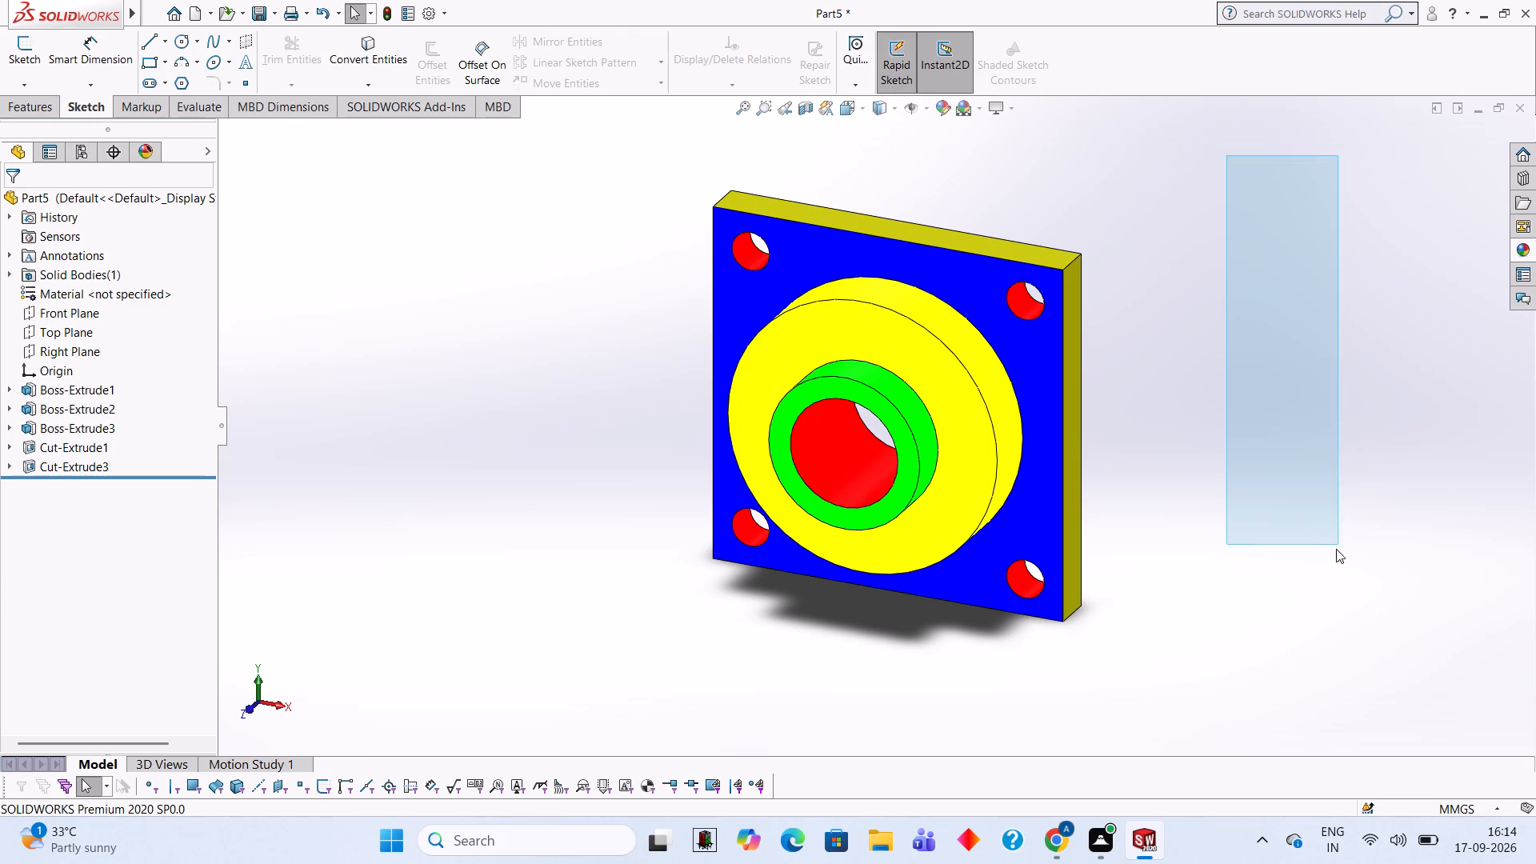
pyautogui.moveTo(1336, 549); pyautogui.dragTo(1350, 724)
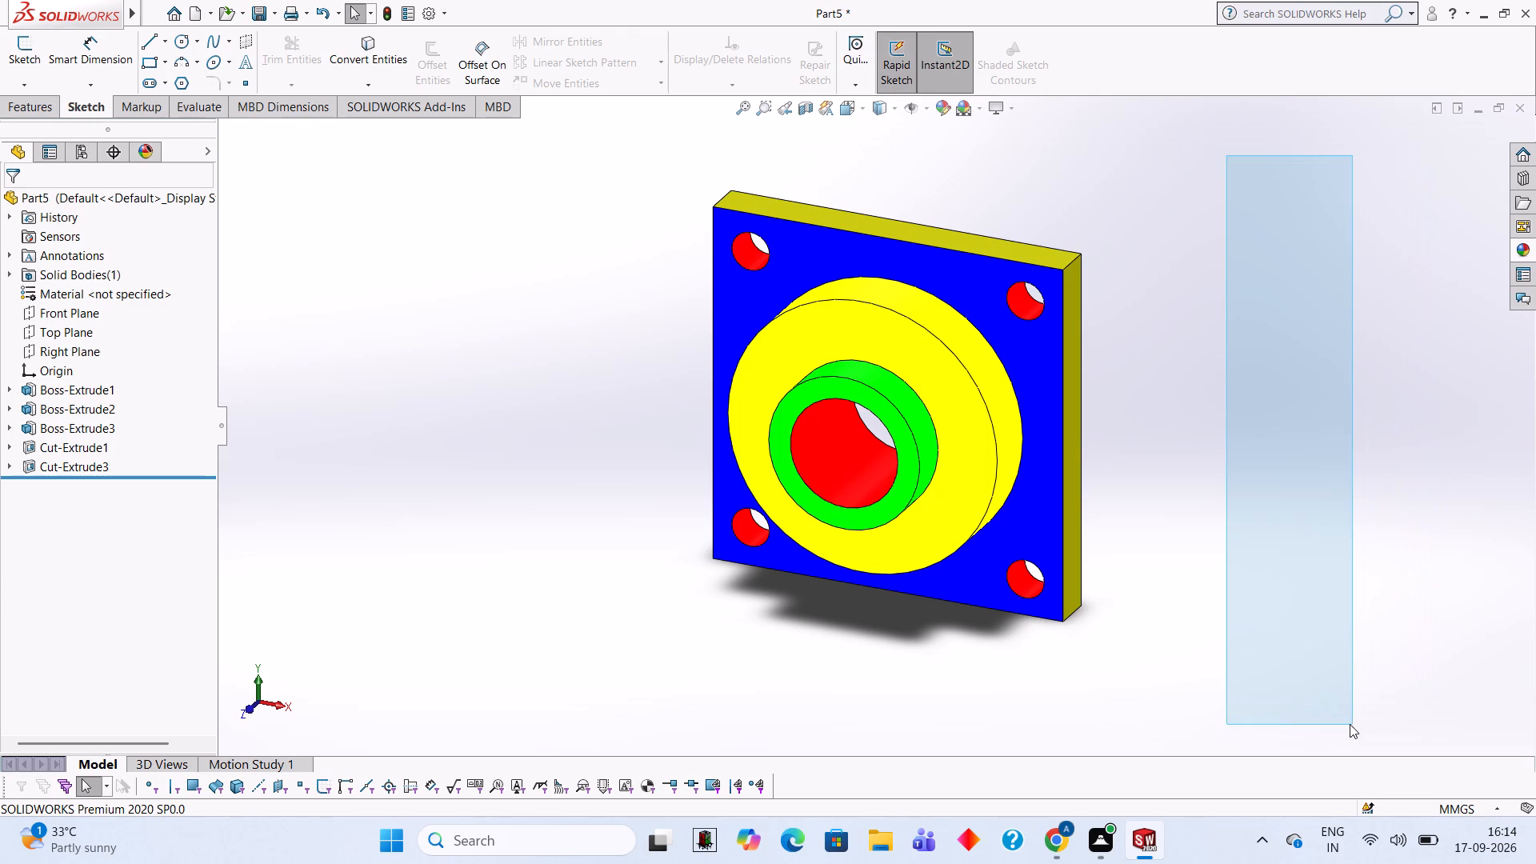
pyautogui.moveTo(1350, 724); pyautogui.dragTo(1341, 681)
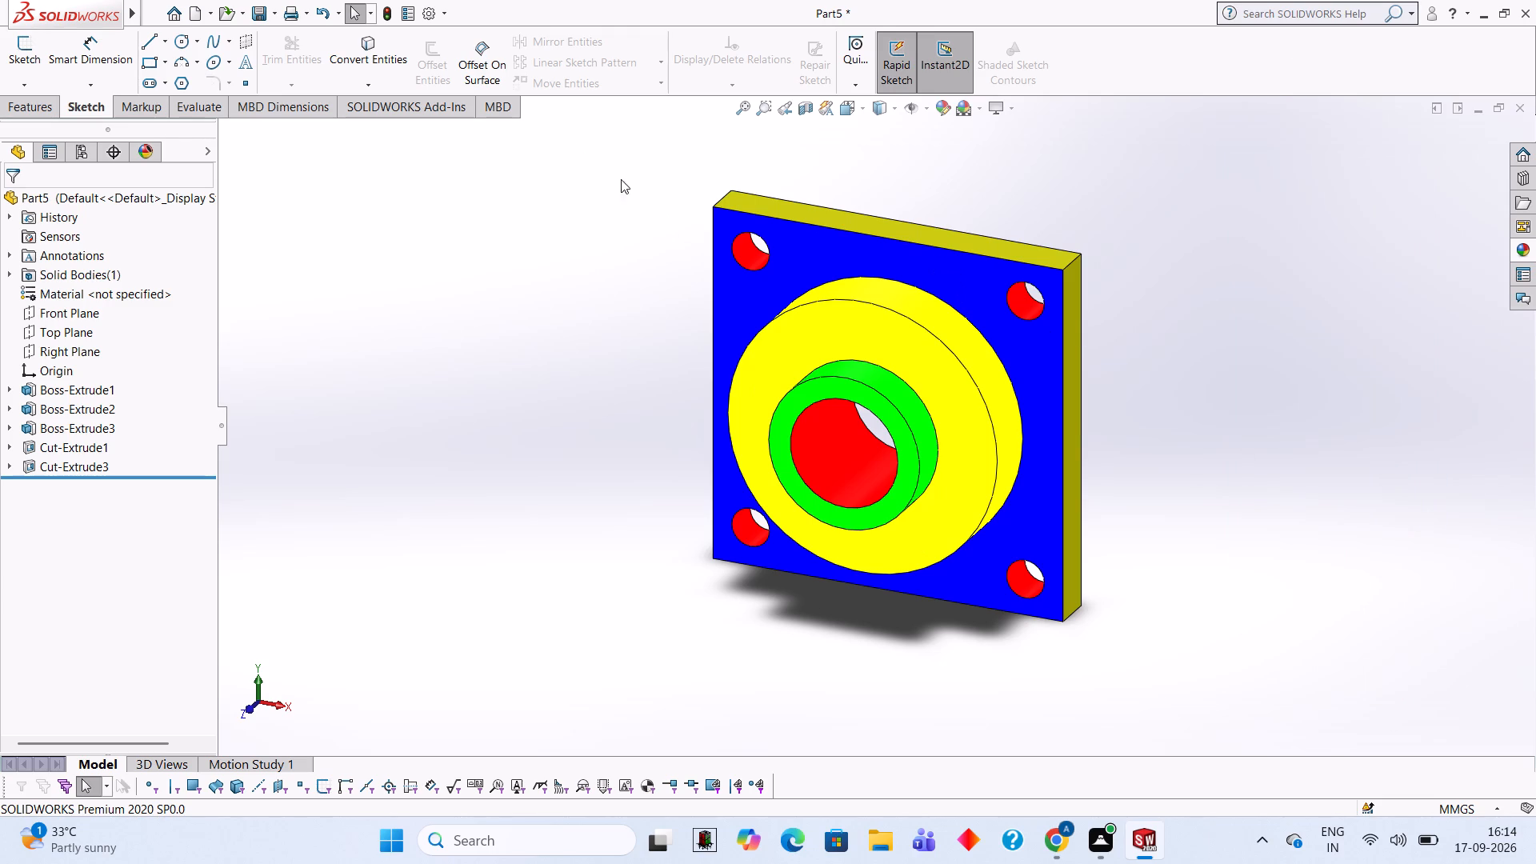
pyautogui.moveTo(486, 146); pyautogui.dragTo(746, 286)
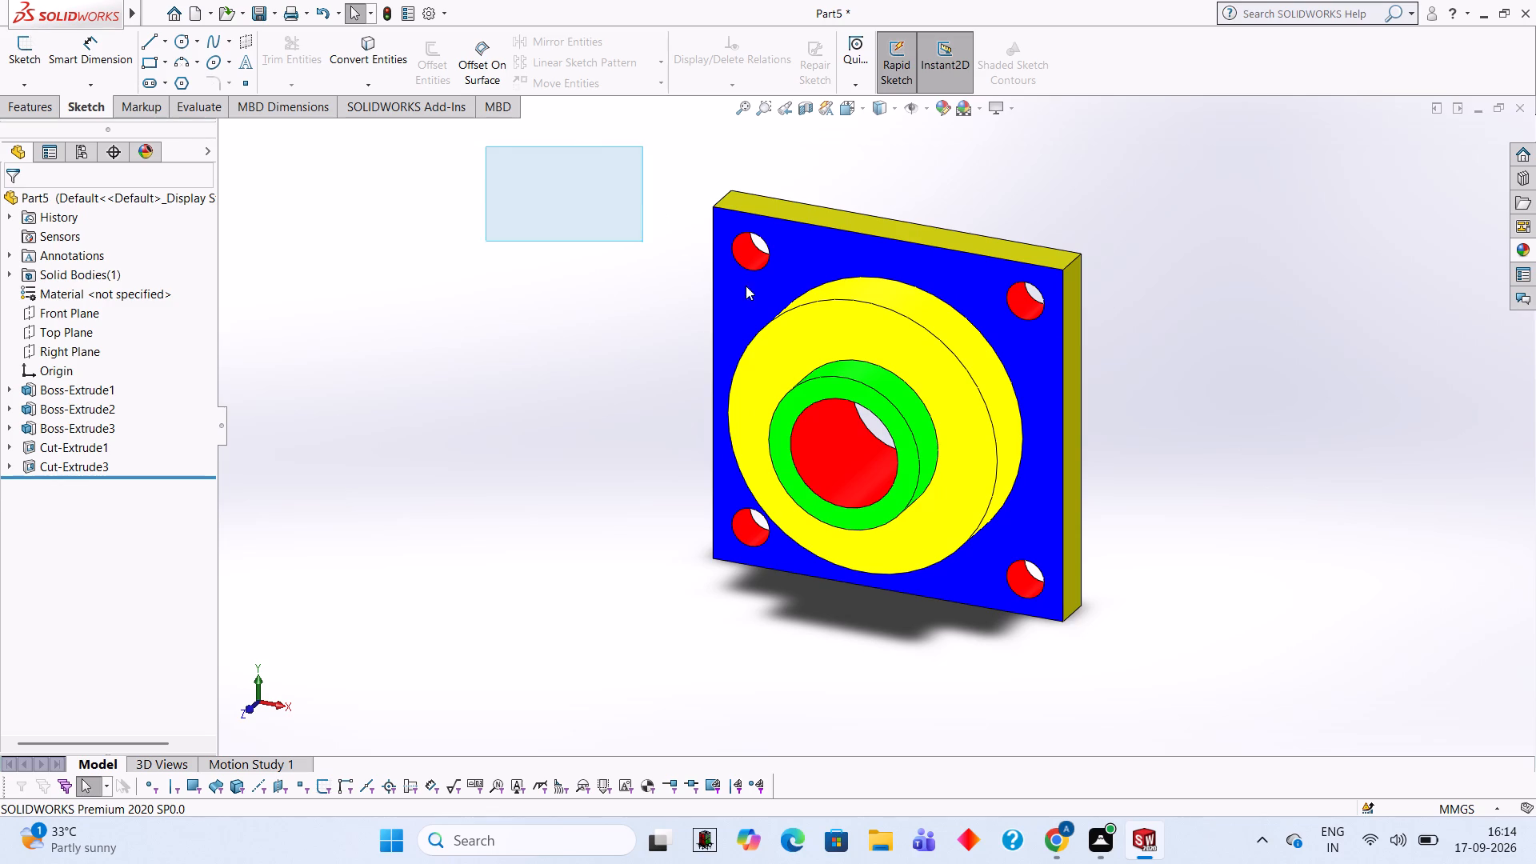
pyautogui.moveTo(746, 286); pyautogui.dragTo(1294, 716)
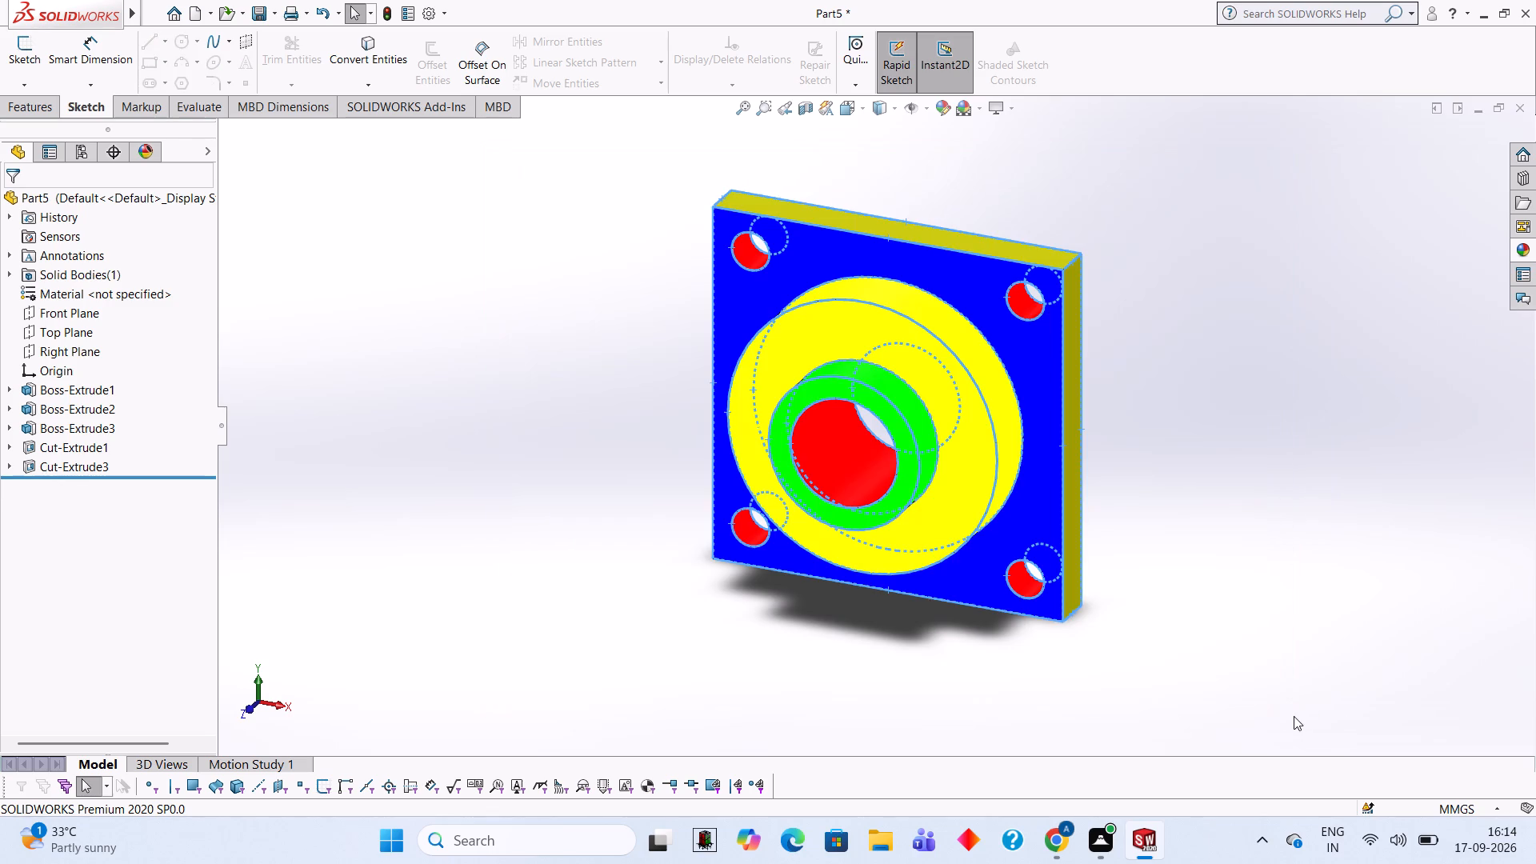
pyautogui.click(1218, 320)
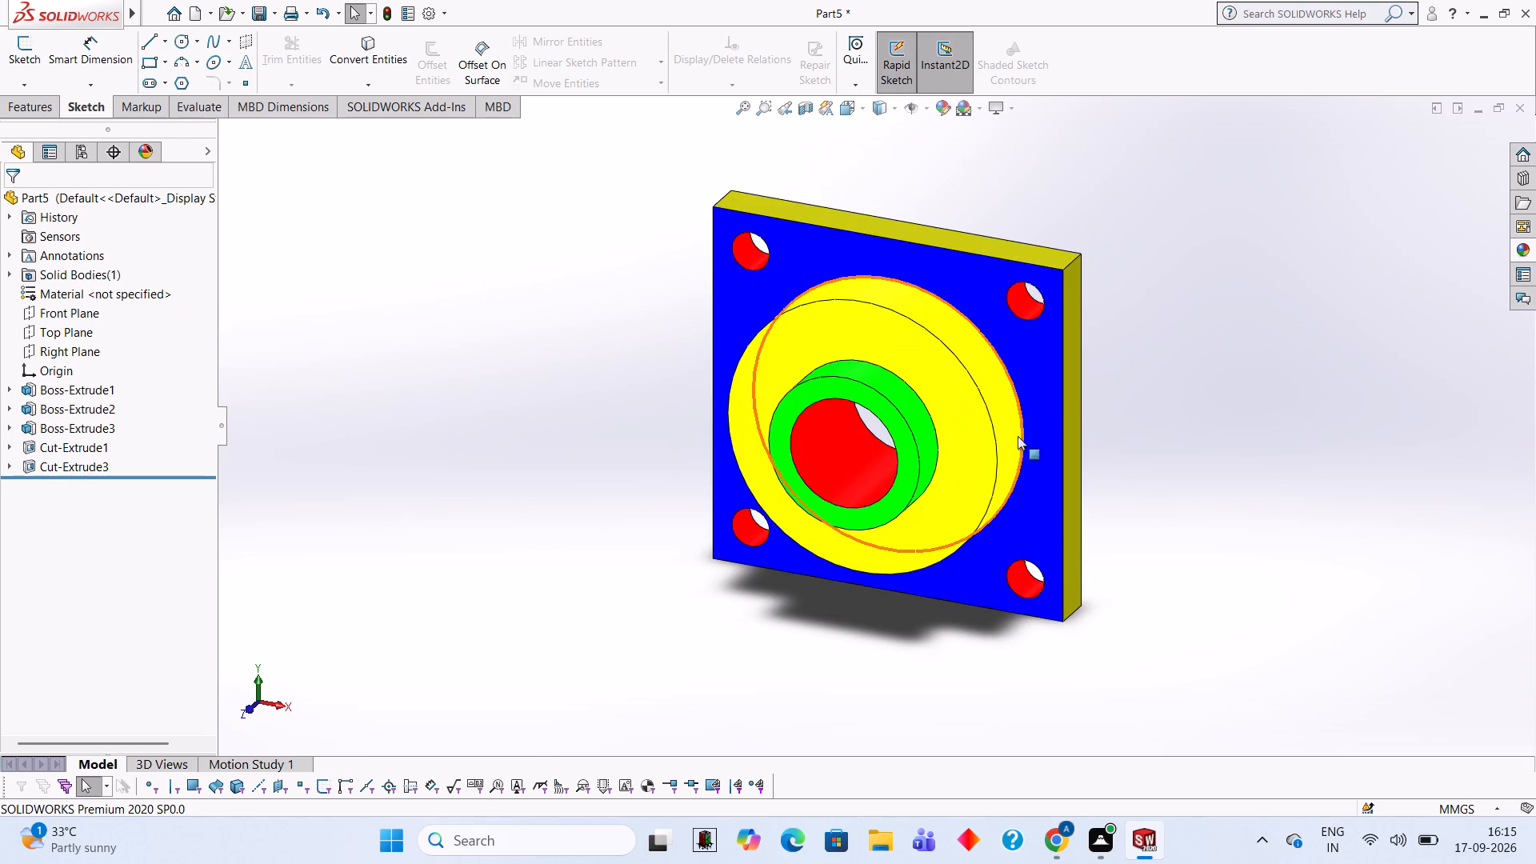
# Examine the feature dimensions of the square plate, the round bosses and the central bore.
pyautogui.click(1013, 371)
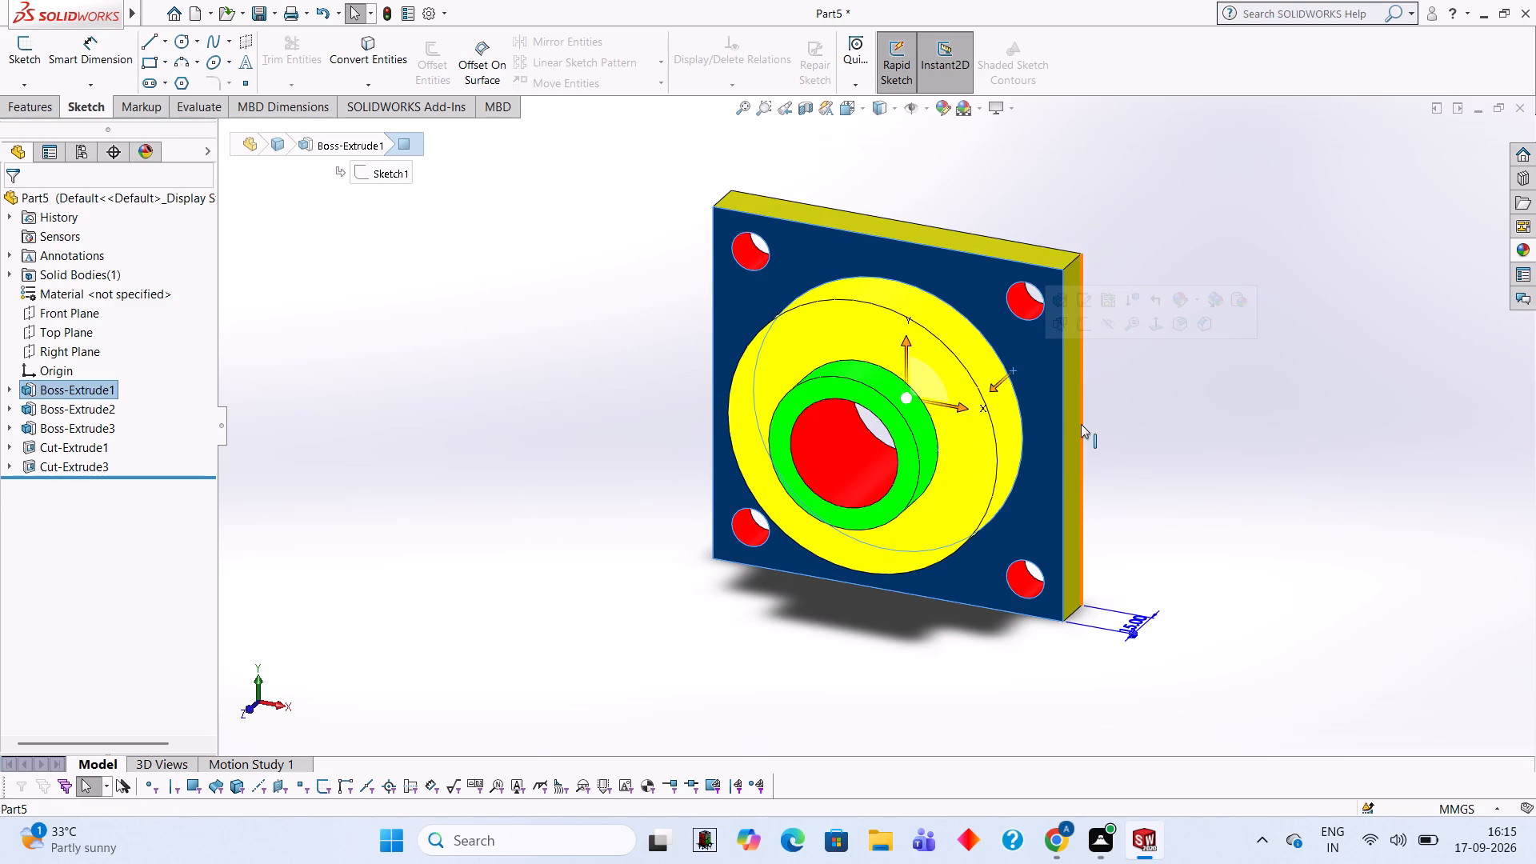
pyautogui.press('Escape')
pyautogui.press('Escape')
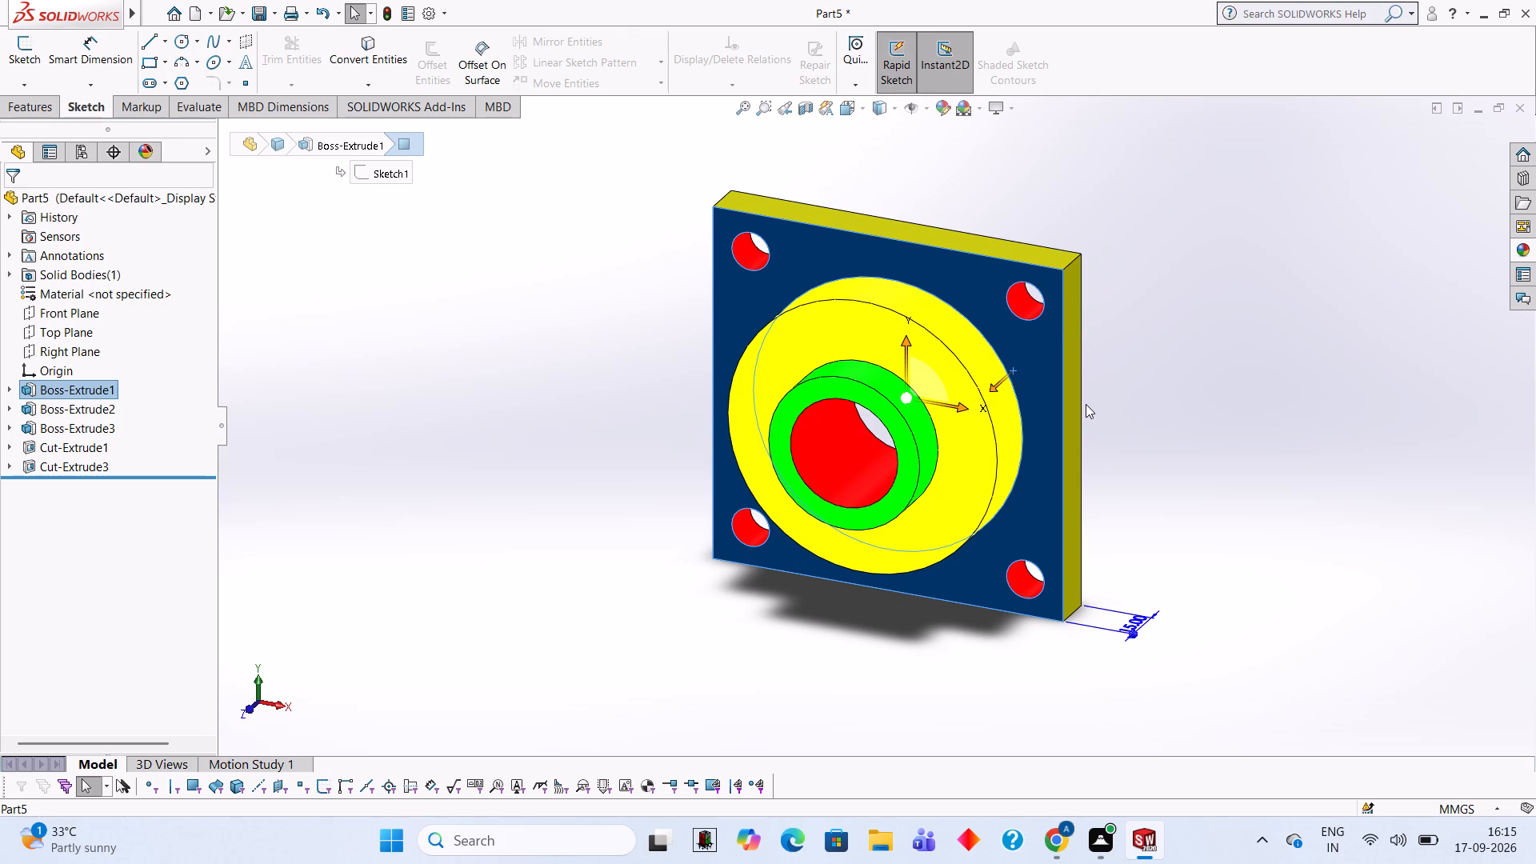
pyautogui.click(1074, 410)
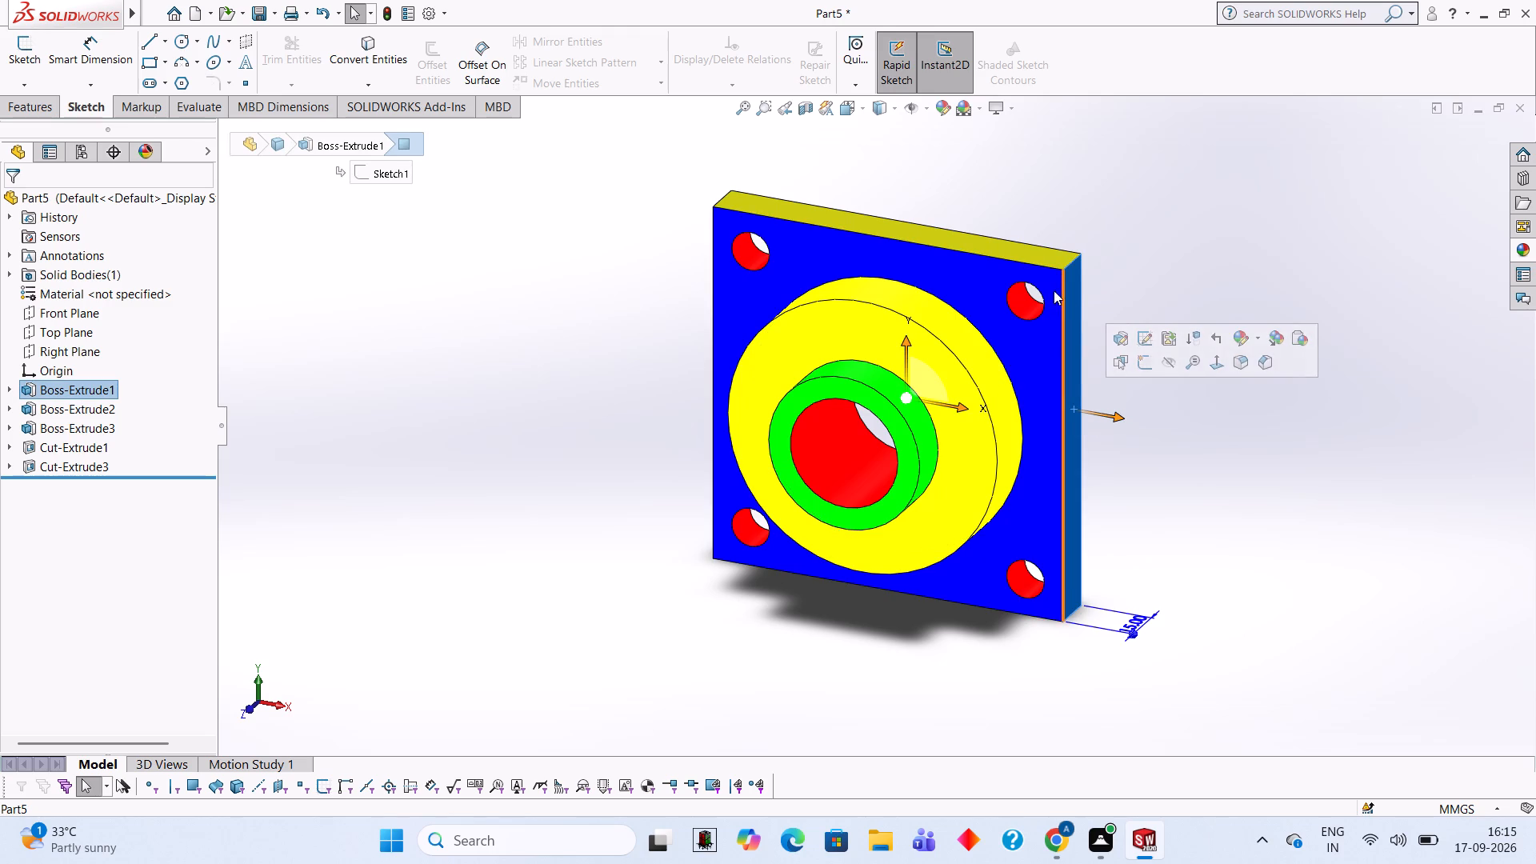
pyautogui.click(1035, 256)
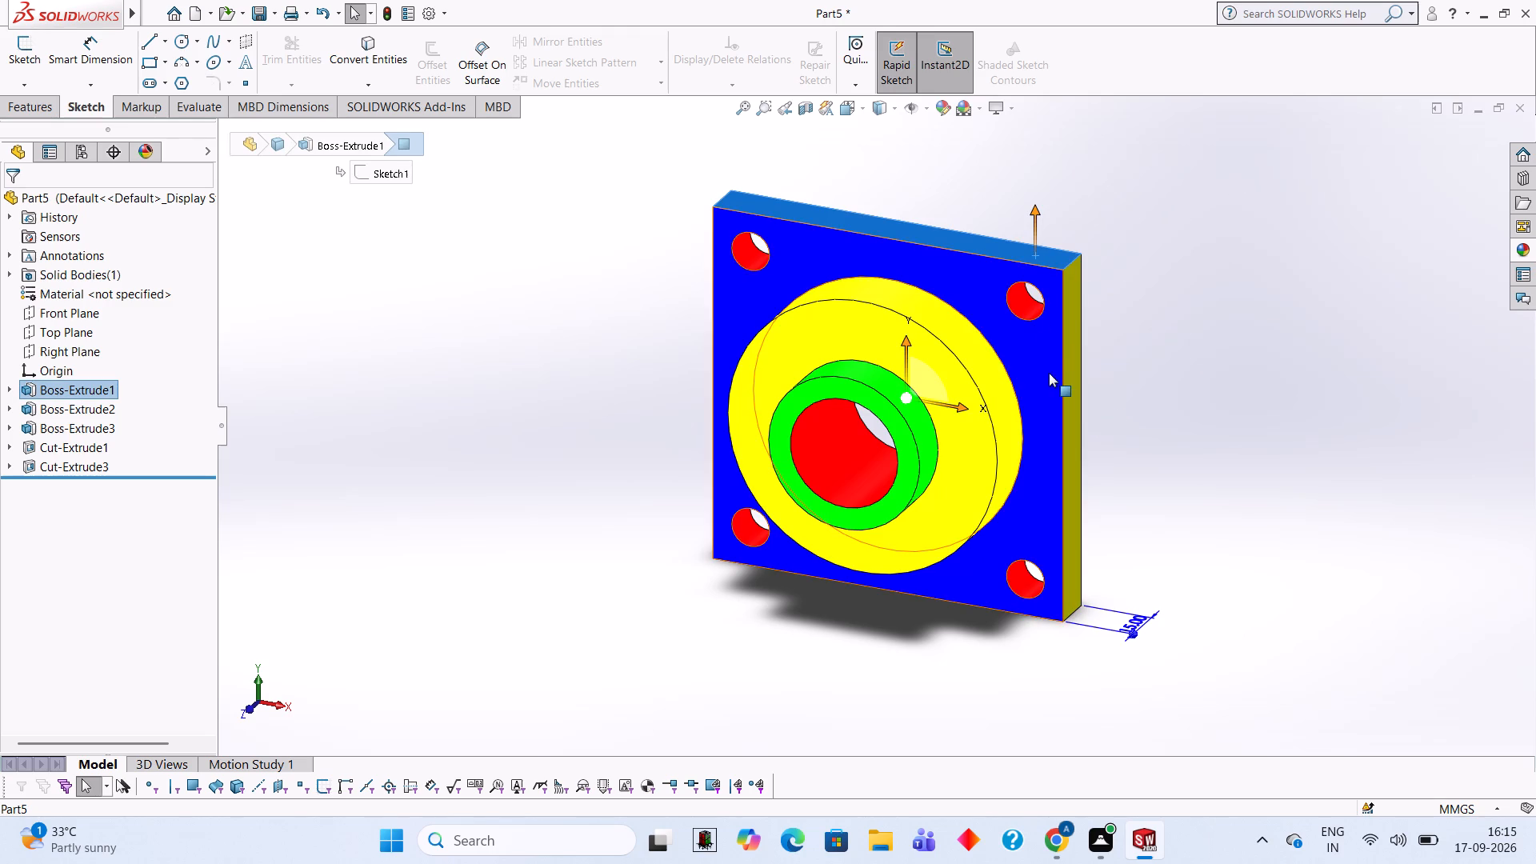
pyautogui.click(1049, 373)
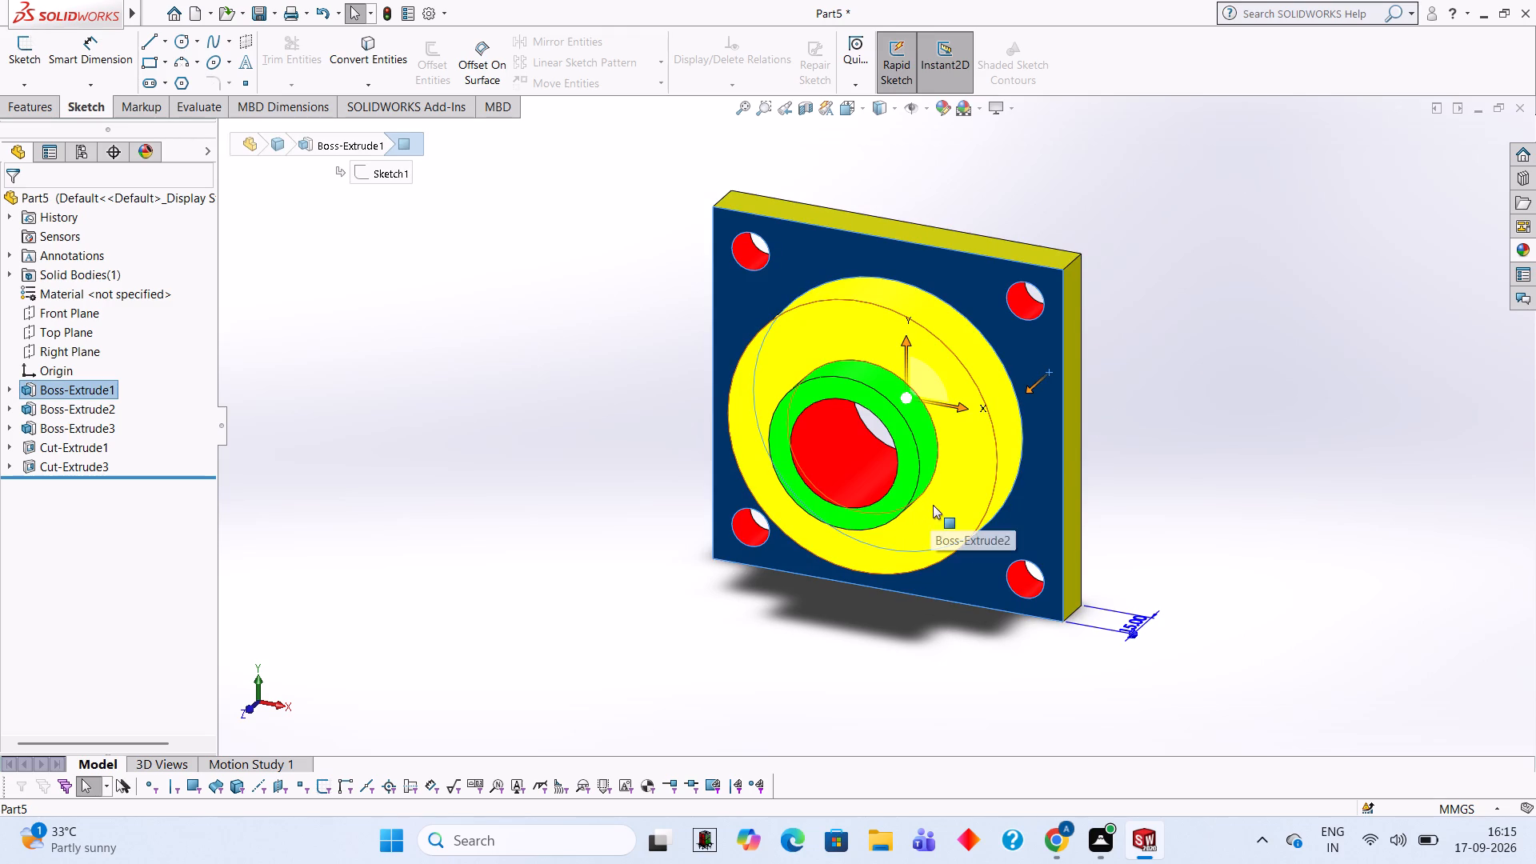
pyautogui.click(933, 505)
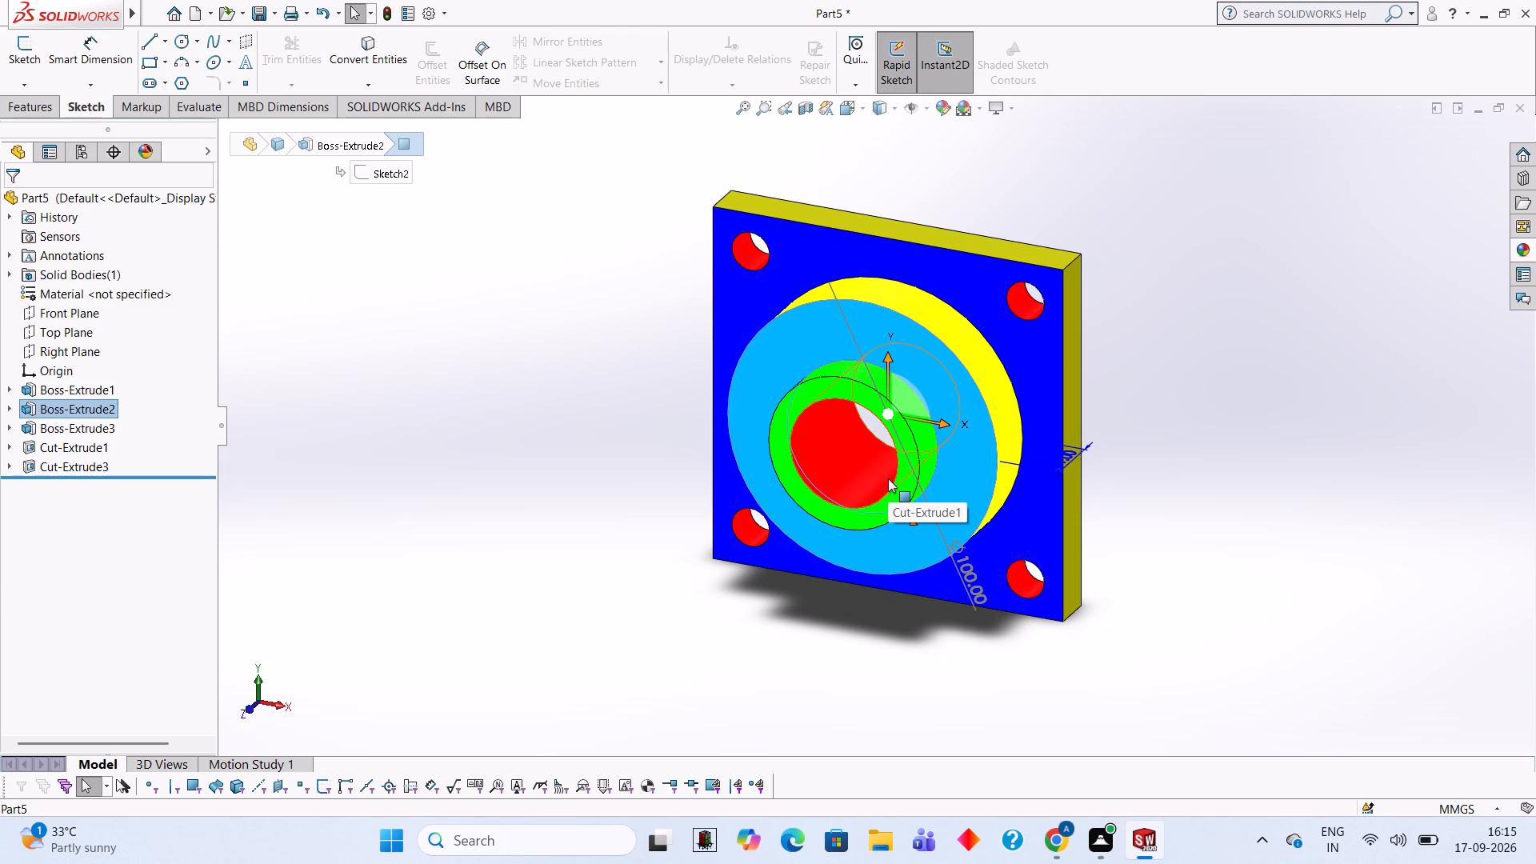
pyautogui.click(913, 482)
pyautogui.click(863, 478)
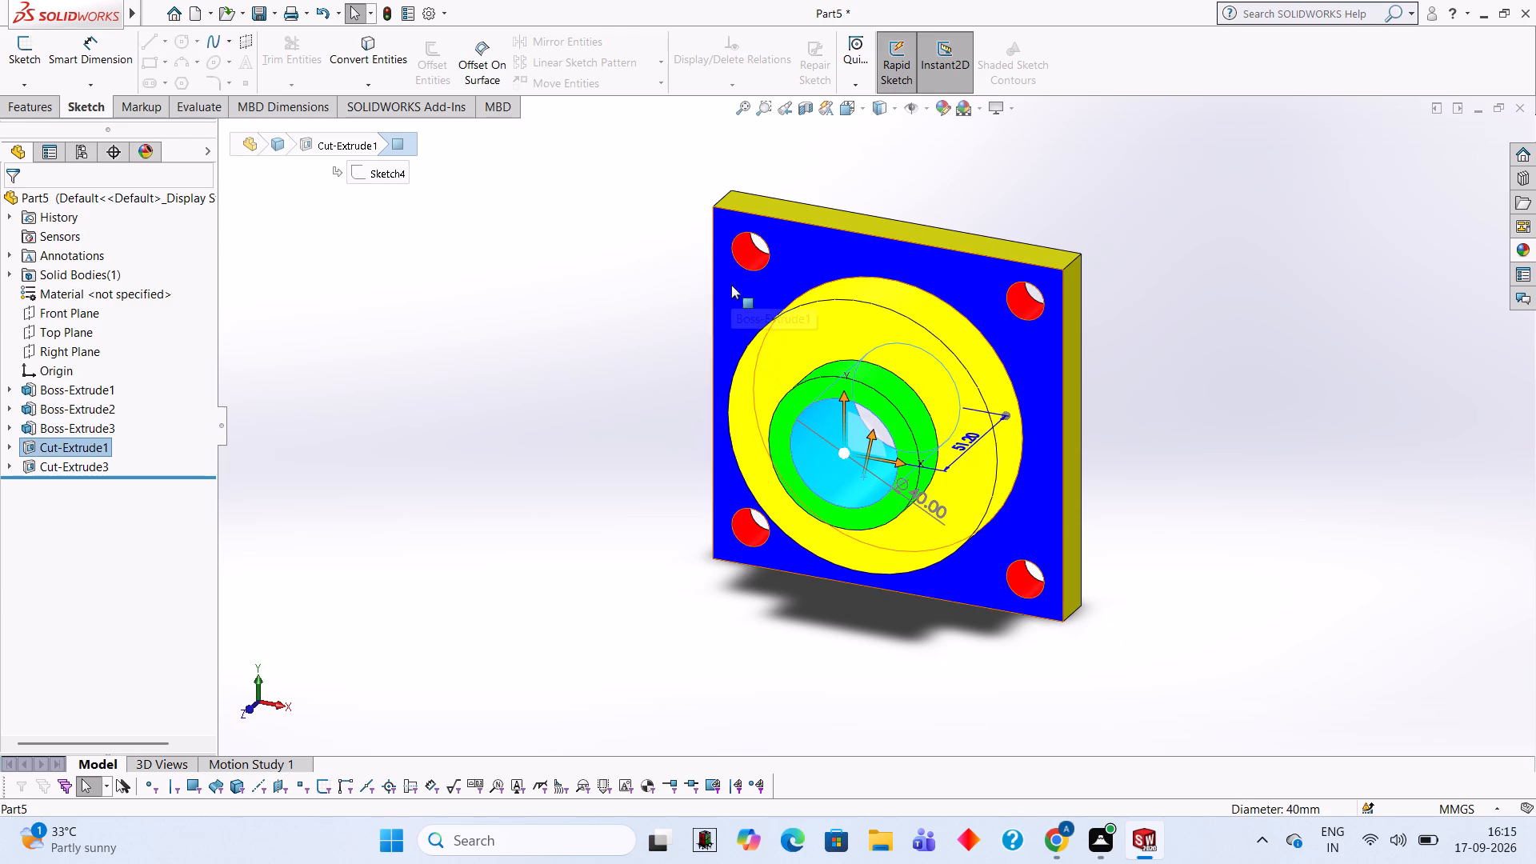
# Examine the diameter and depth of each of the four corner holes in the plate.
pyautogui.click(749, 260)
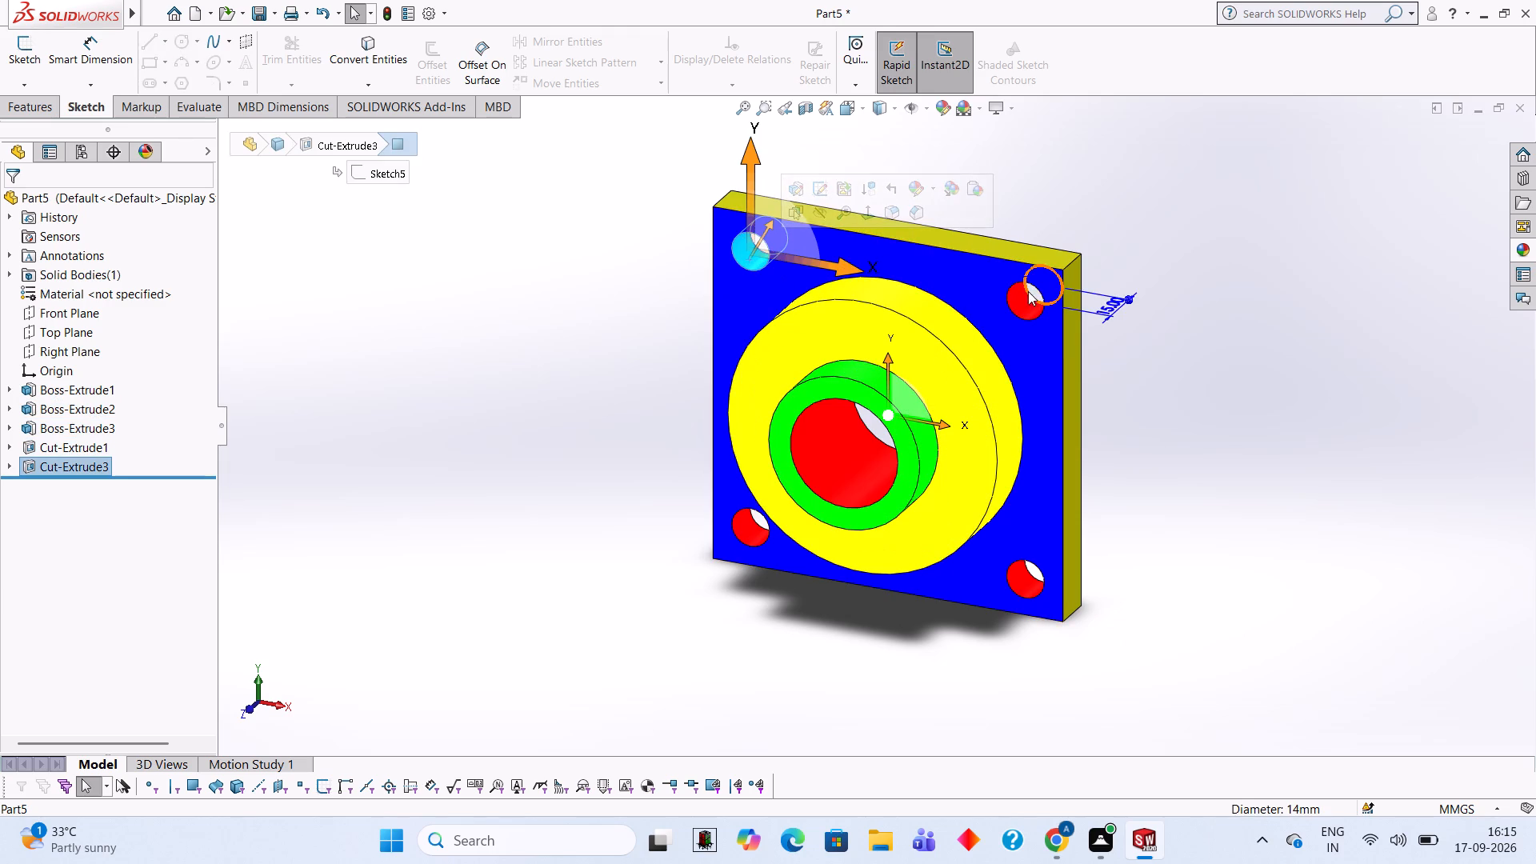
pyautogui.click(1026, 298)
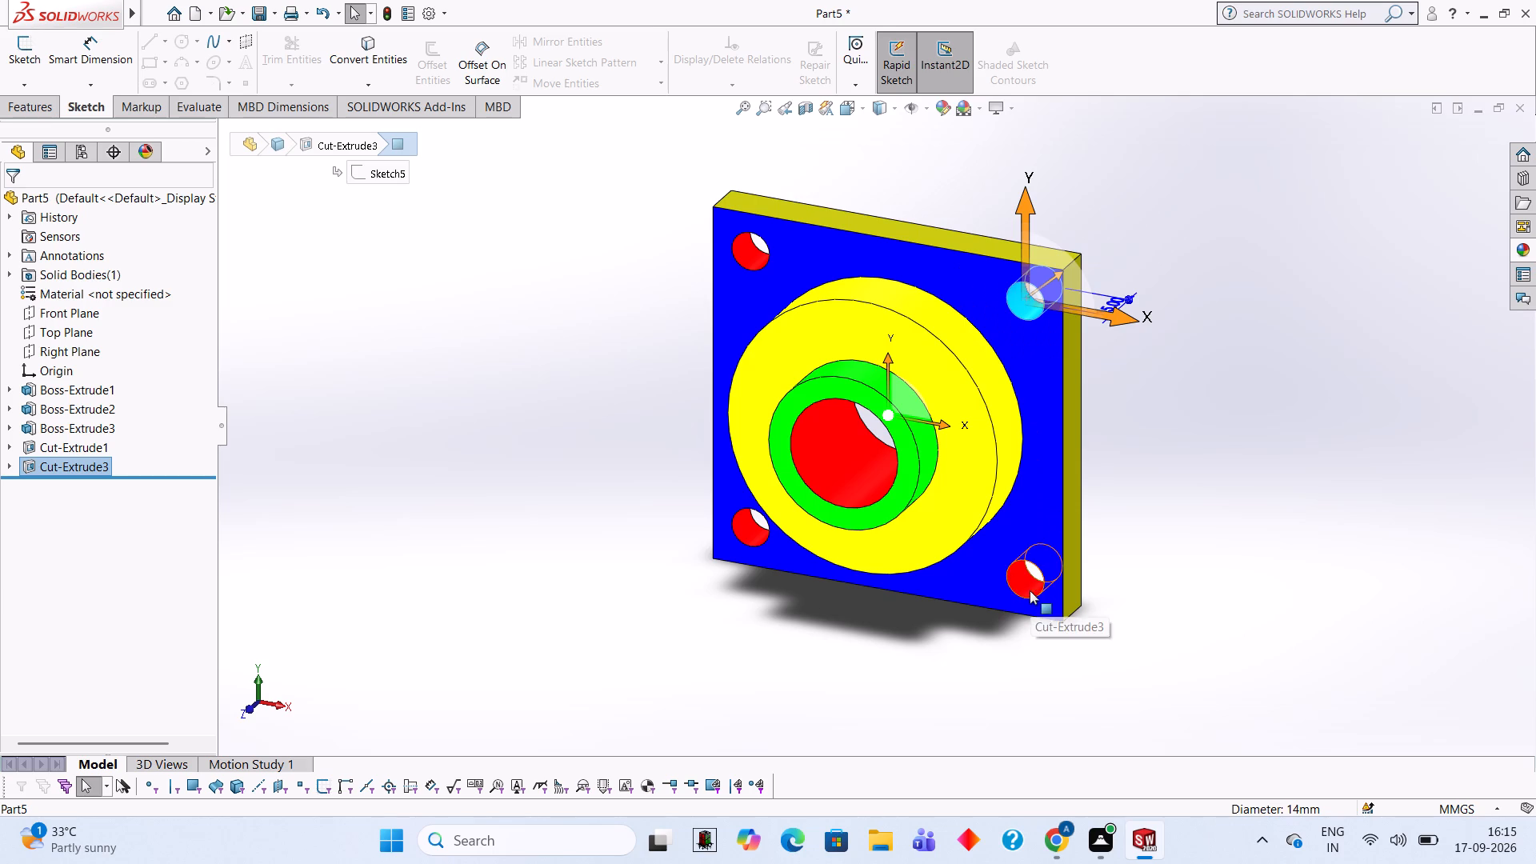
pyautogui.click(1030, 590)
pyautogui.click(746, 522)
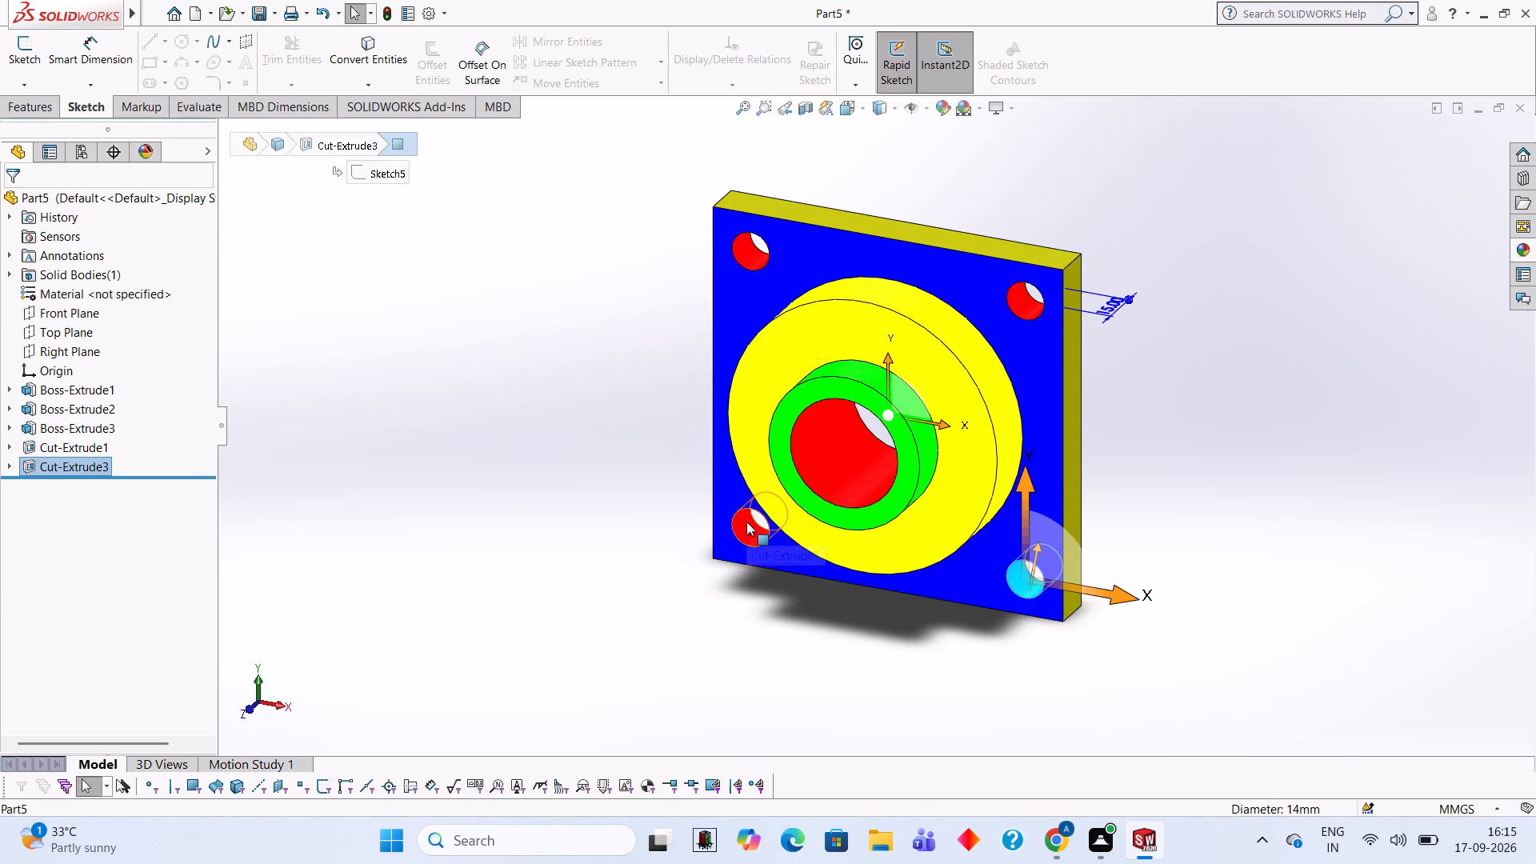
pyautogui.click(743, 242)
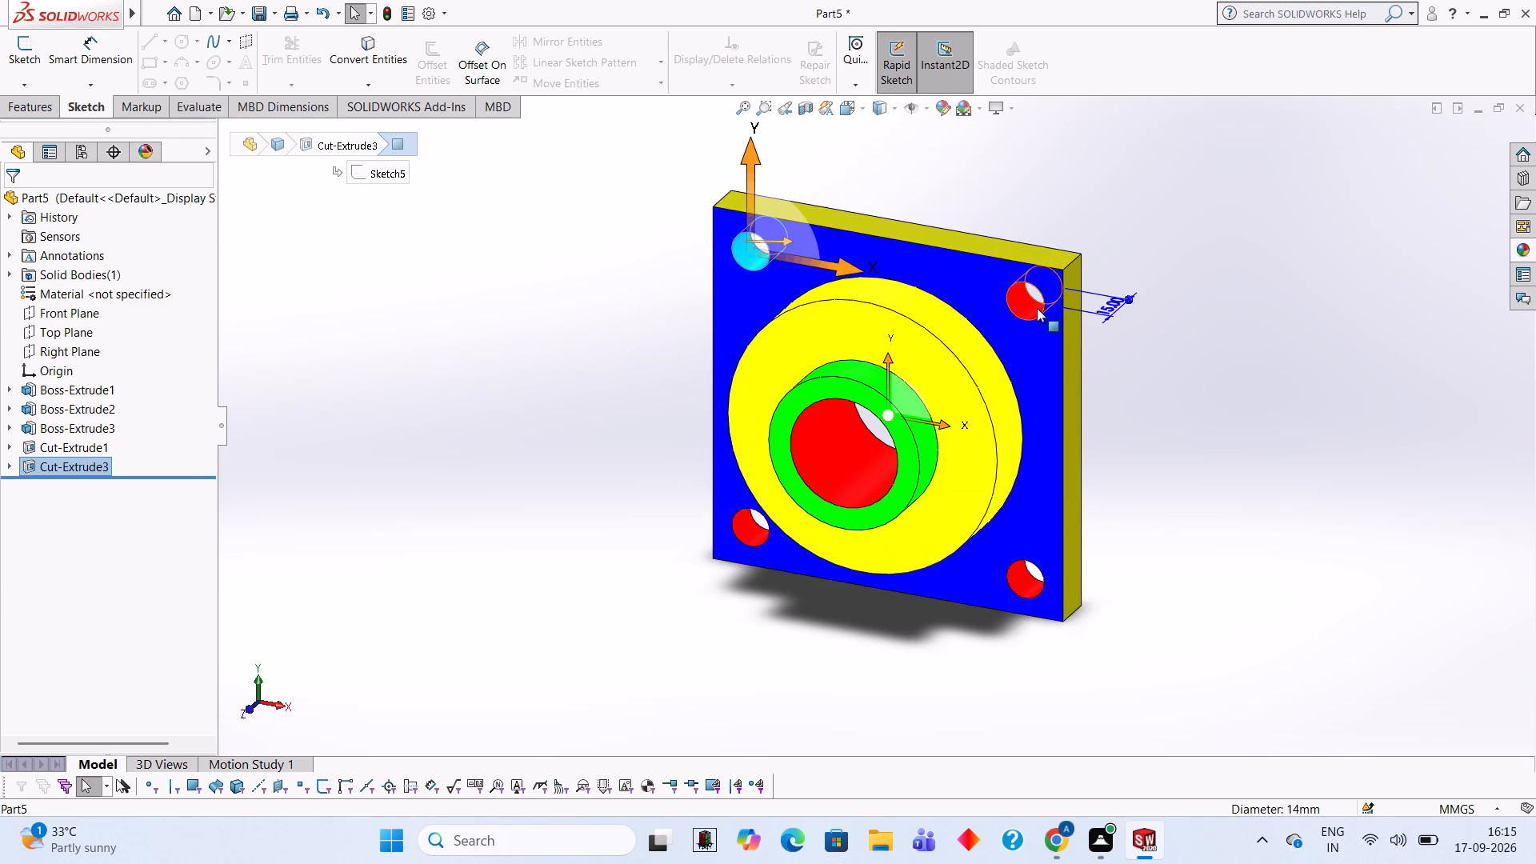
pyautogui.click(1030, 306)
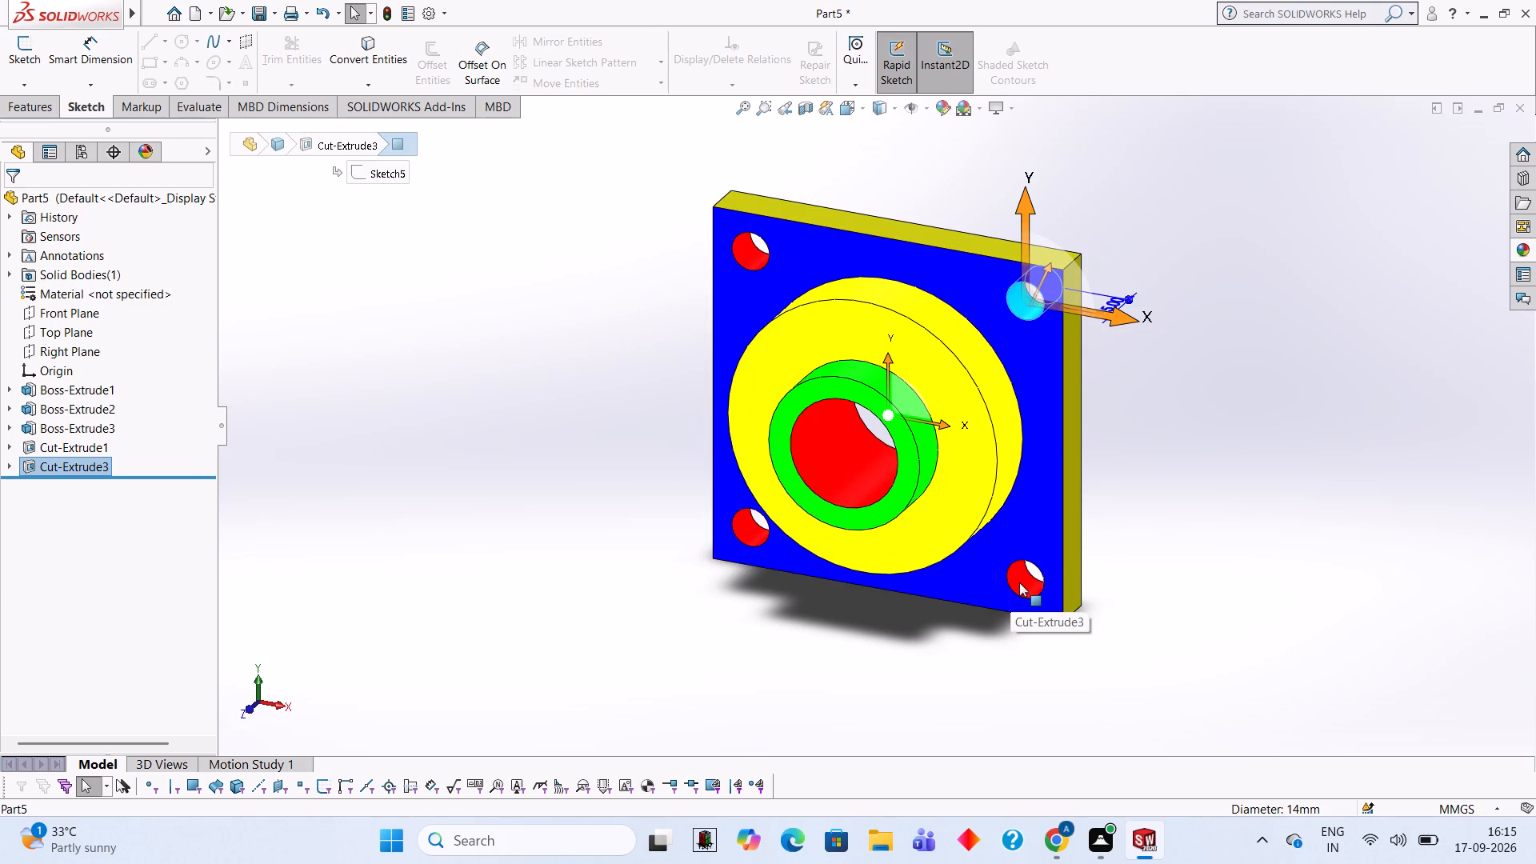
pyautogui.click(1019, 582)
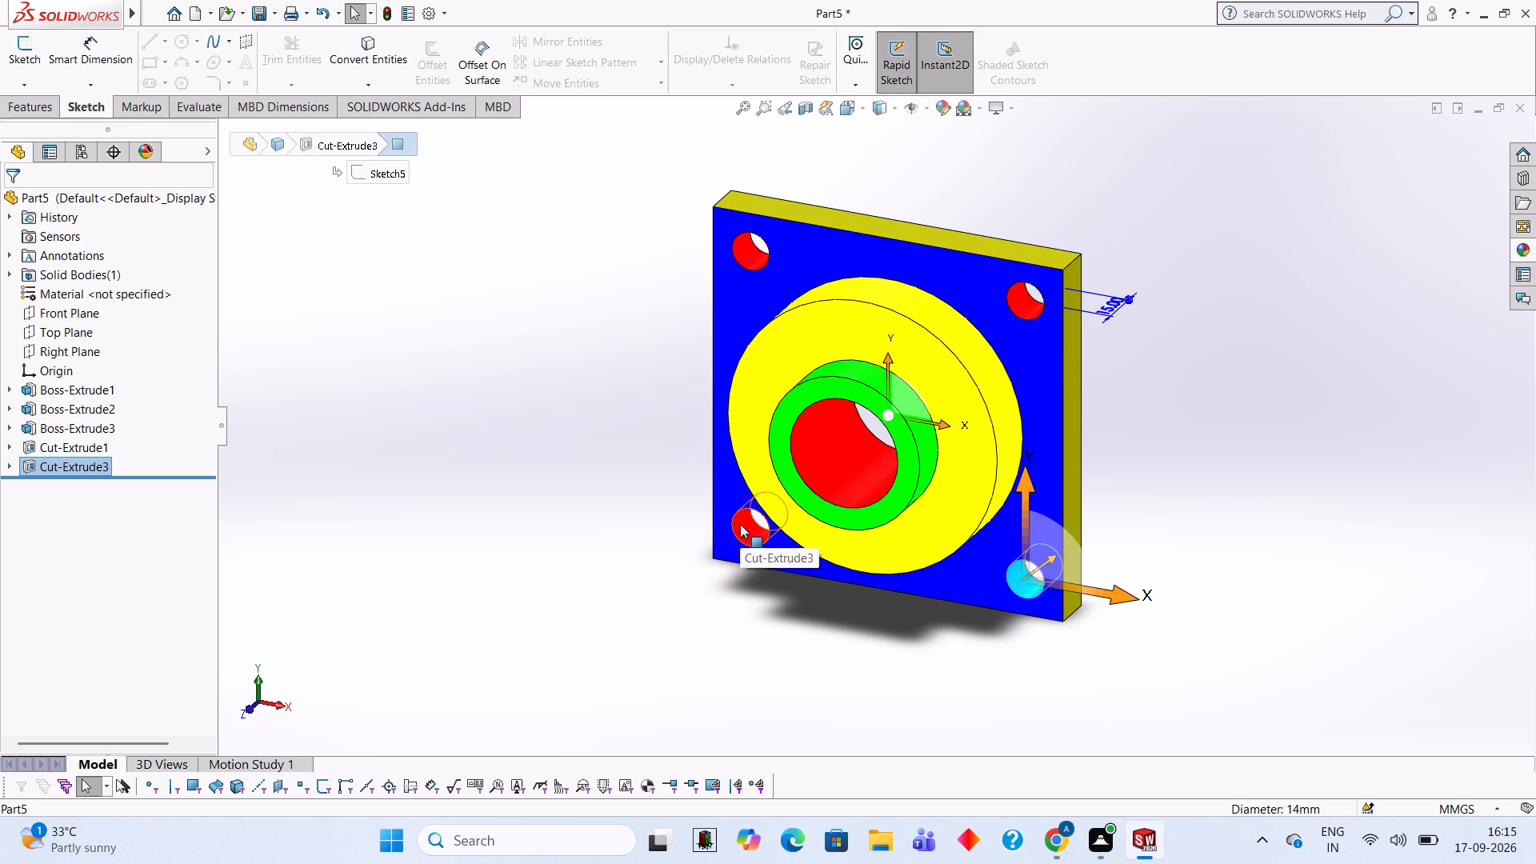
pyautogui.click(740, 524)
pyautogui.click(741, 247)
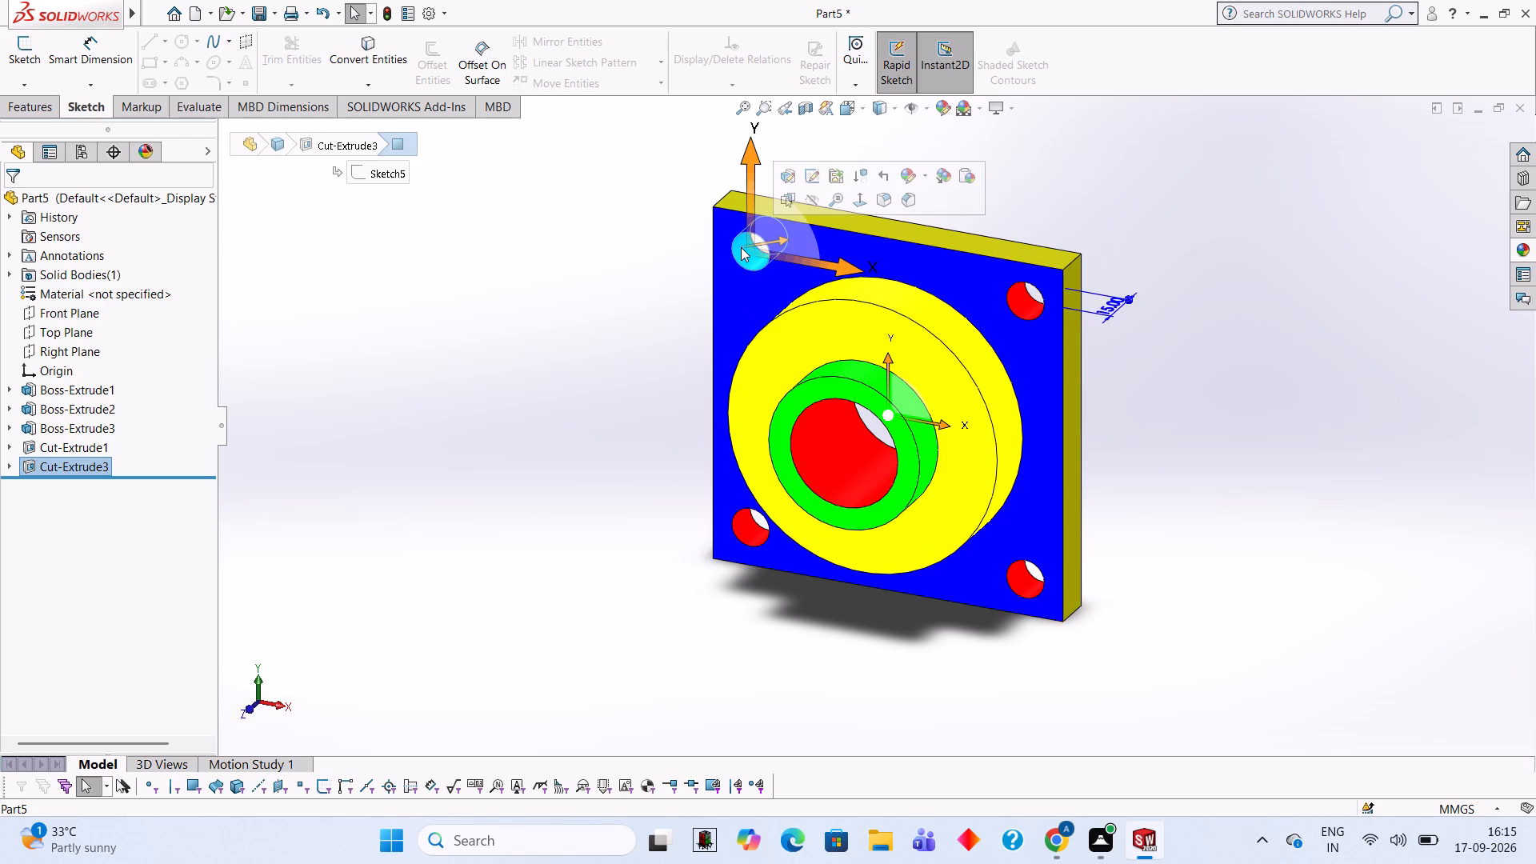
pyautogui.click(1182, 390)
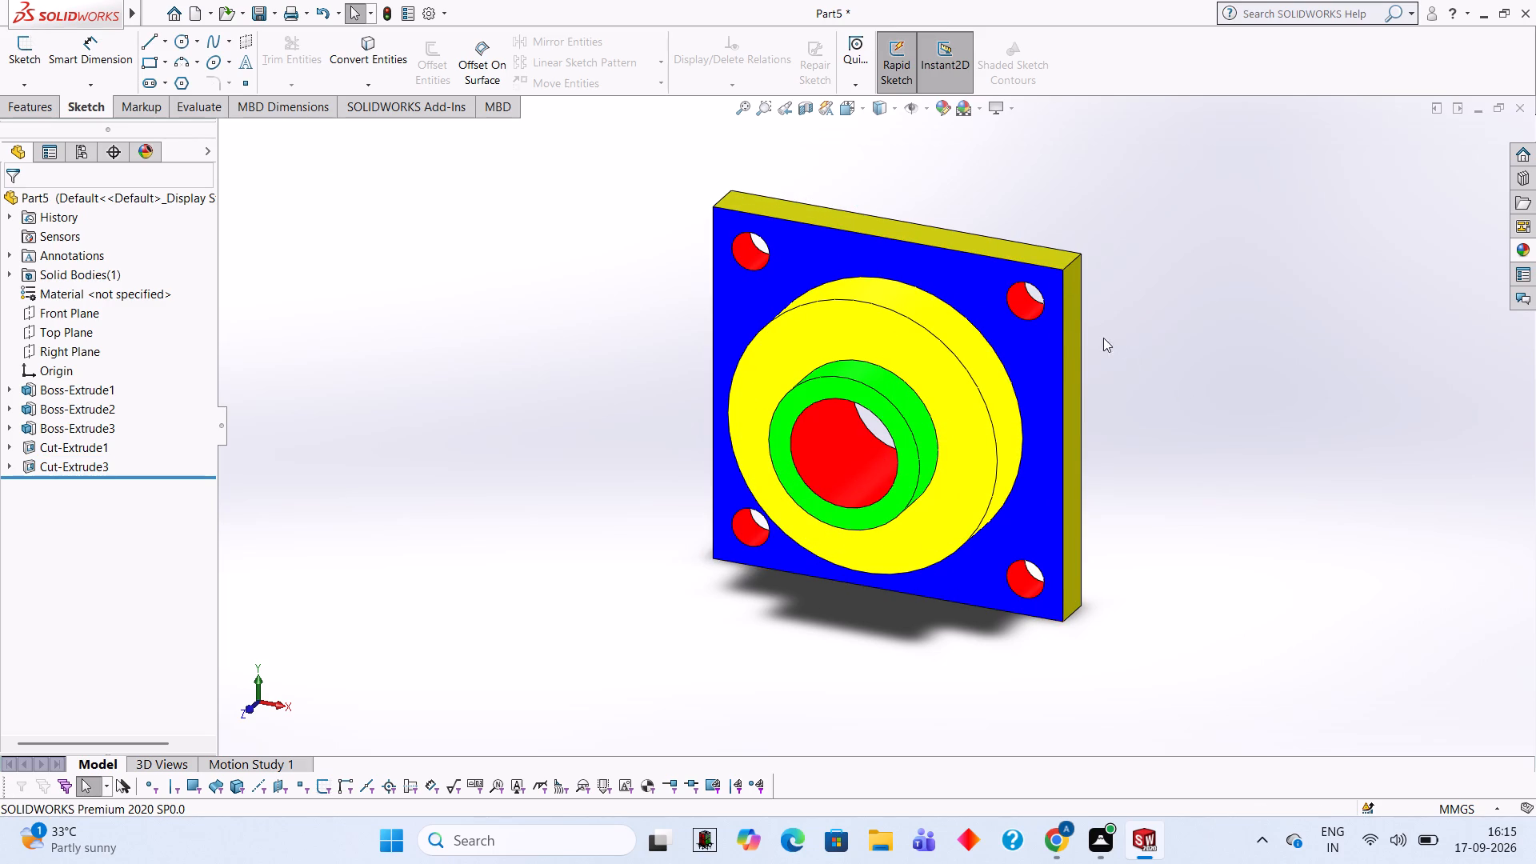
pyautogui.click(747, 250)
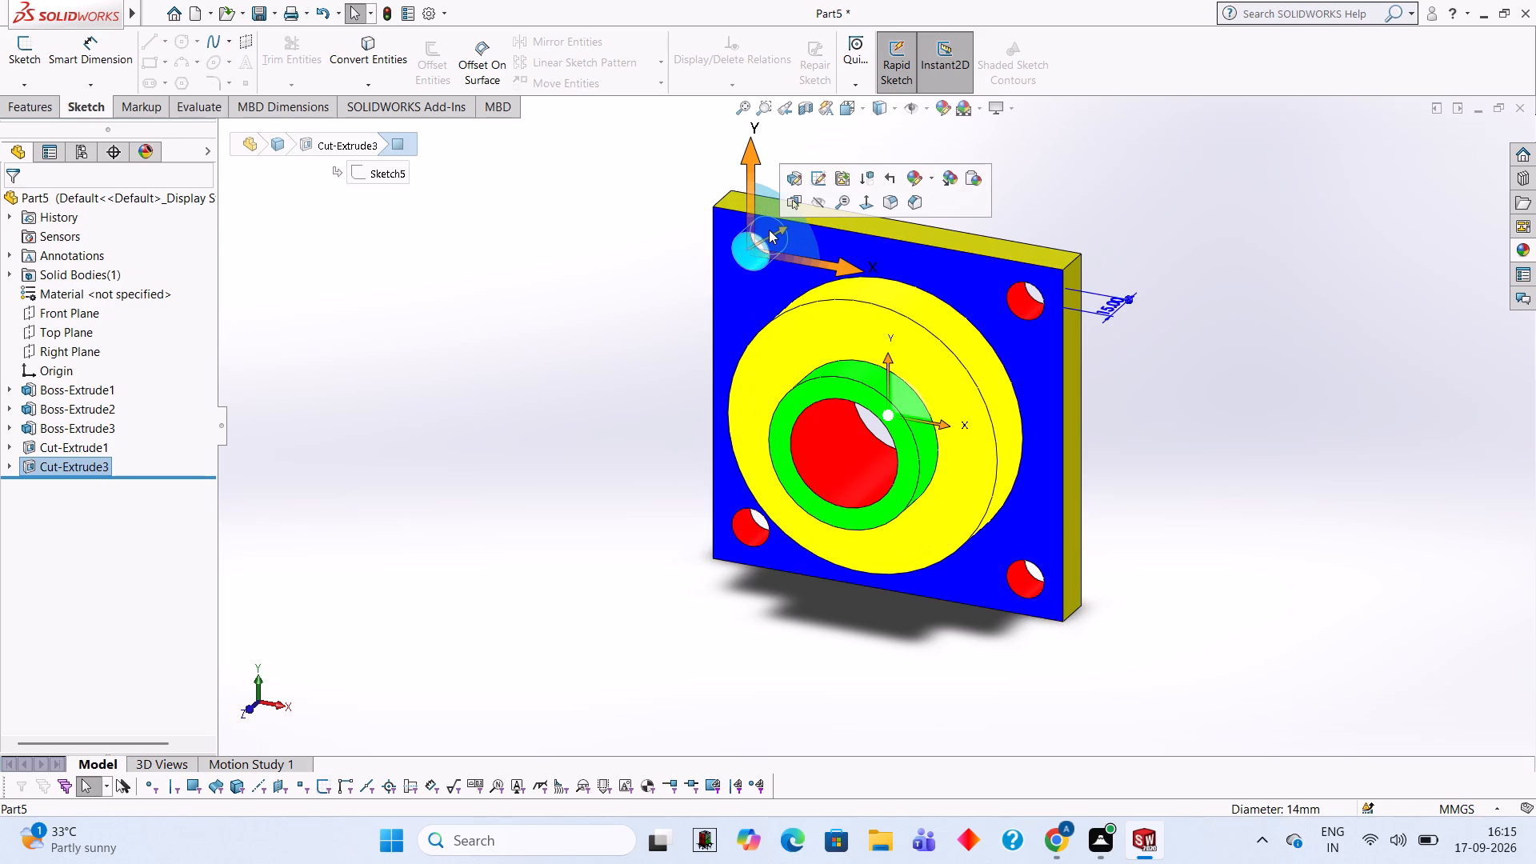
pyautogui.click(1276, 282)
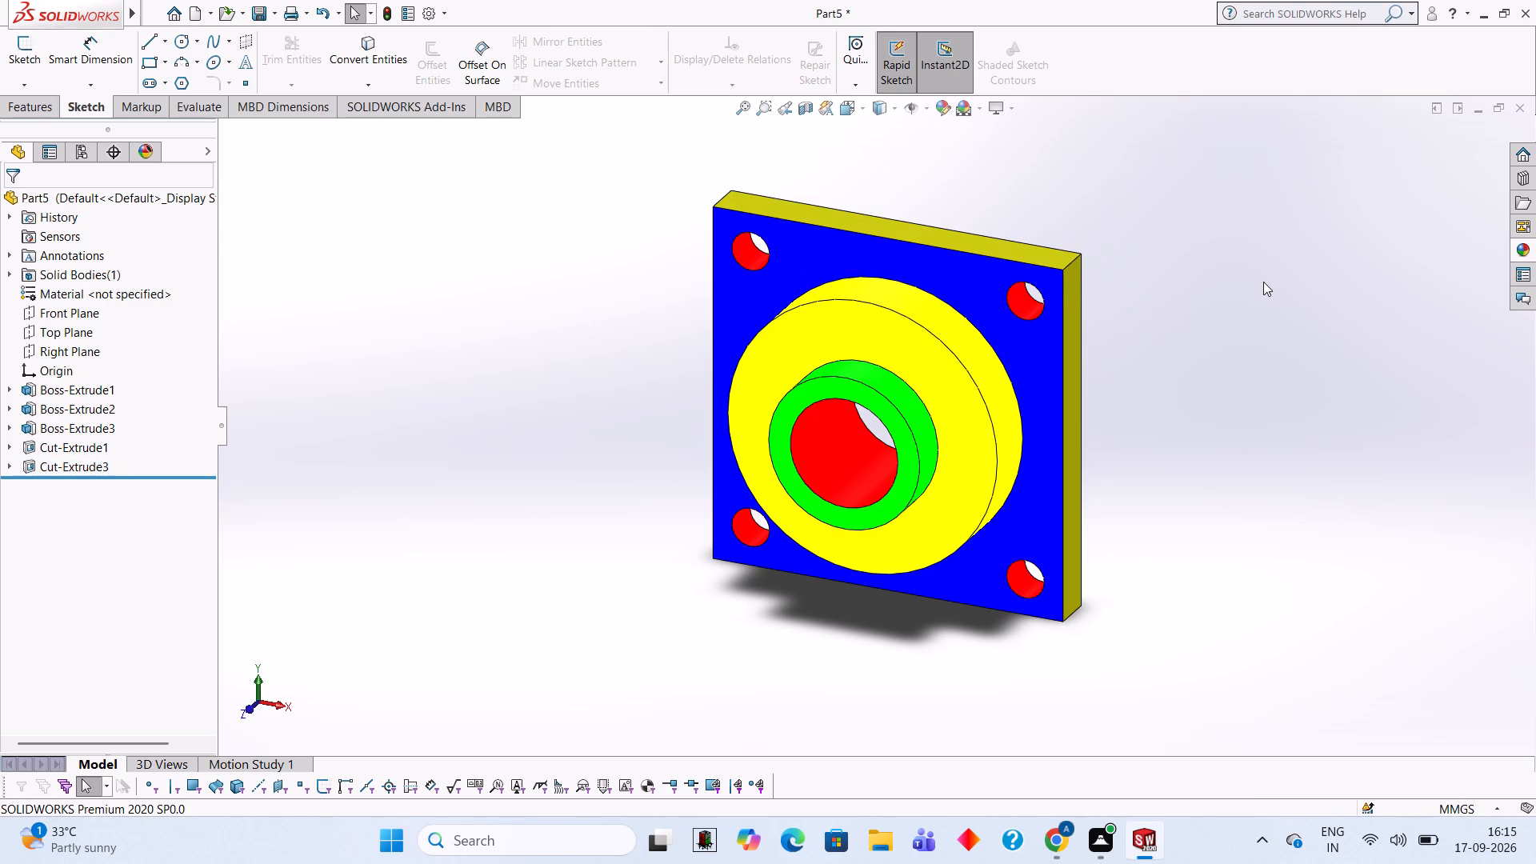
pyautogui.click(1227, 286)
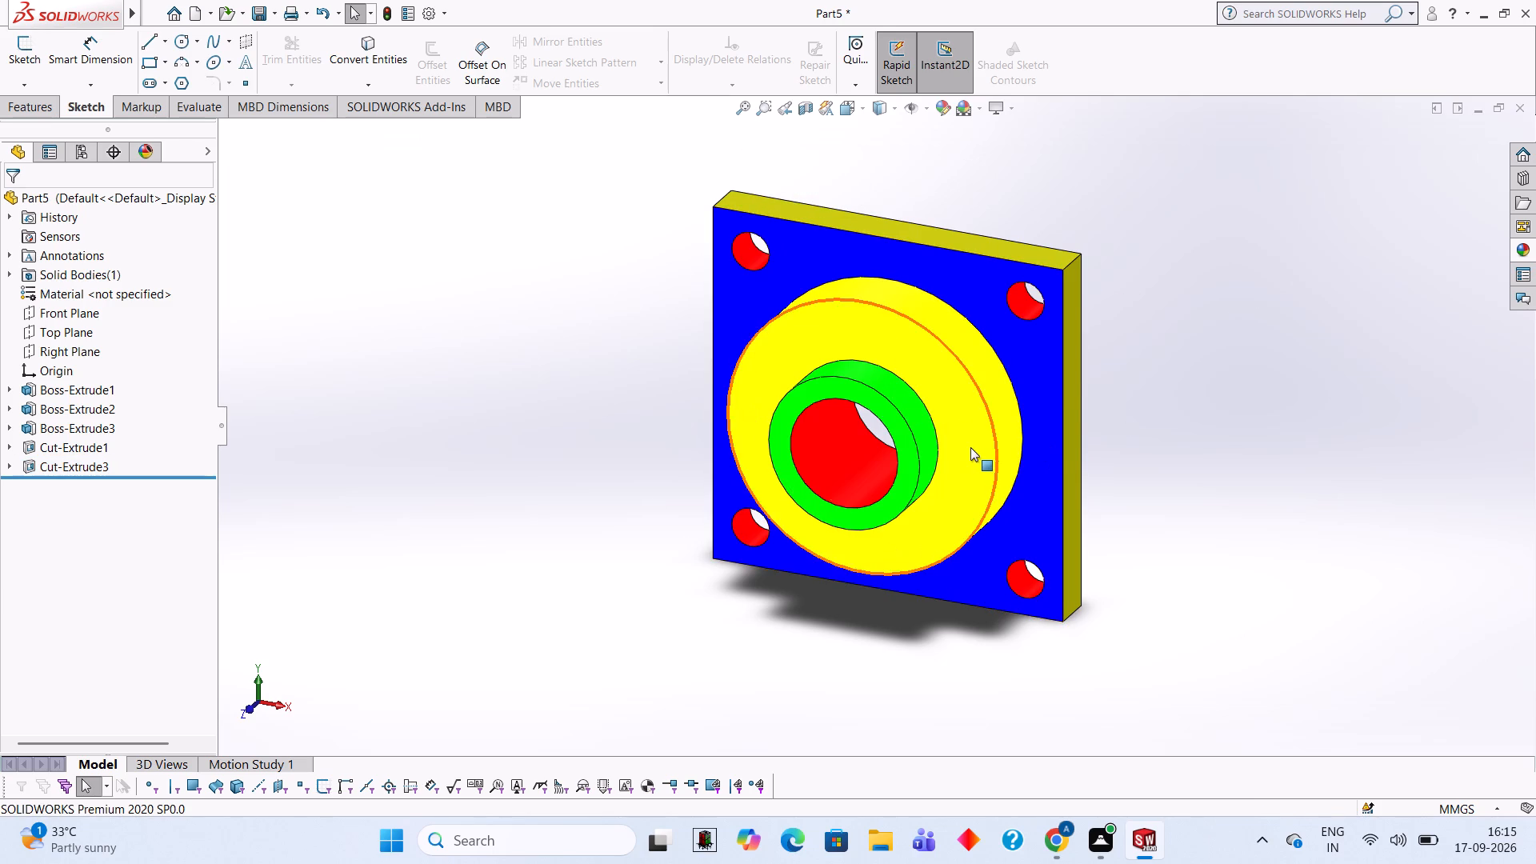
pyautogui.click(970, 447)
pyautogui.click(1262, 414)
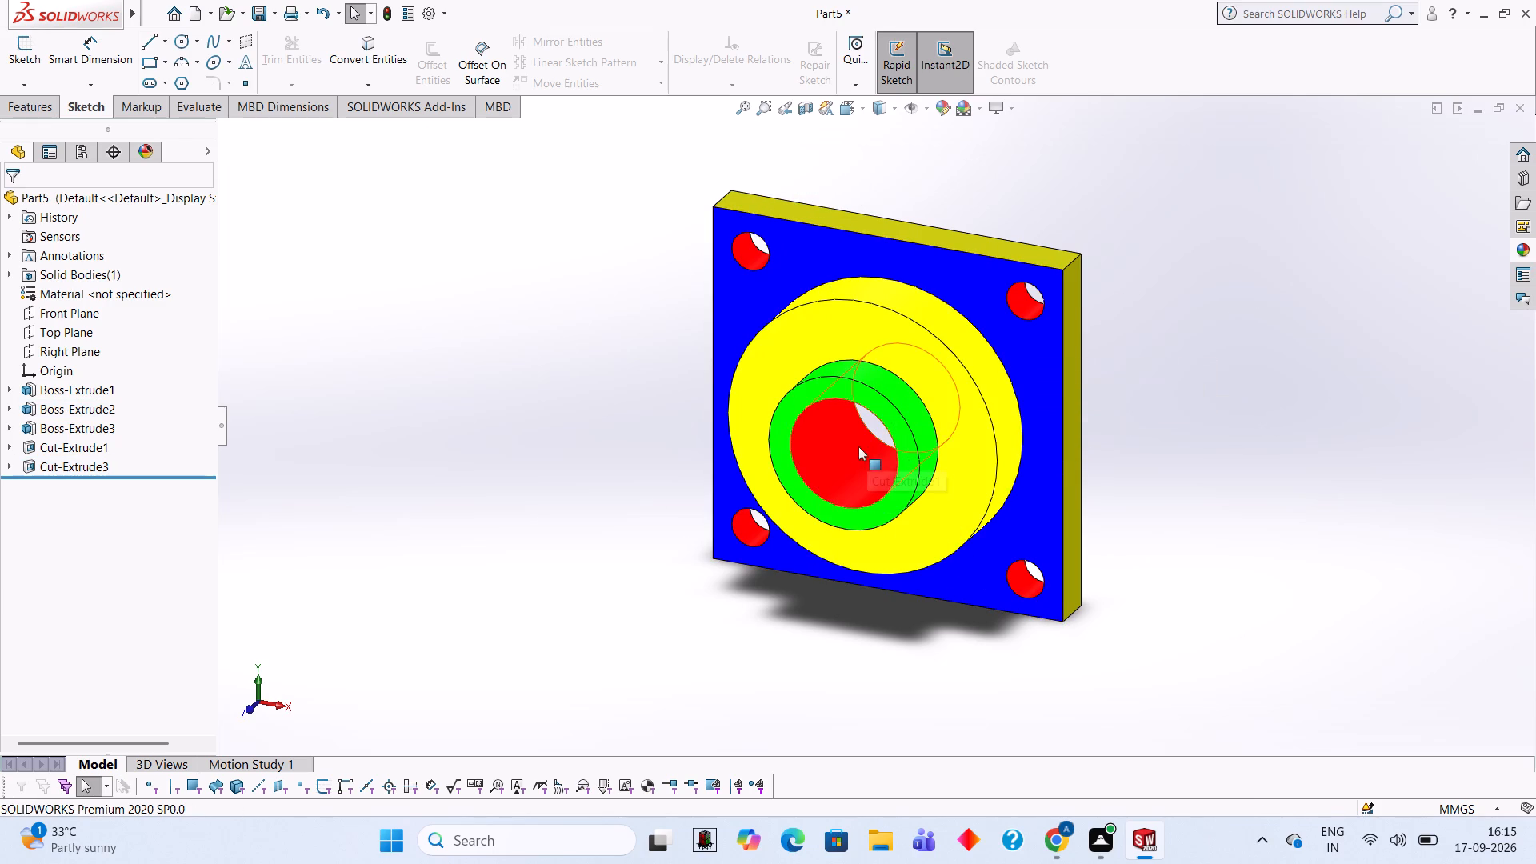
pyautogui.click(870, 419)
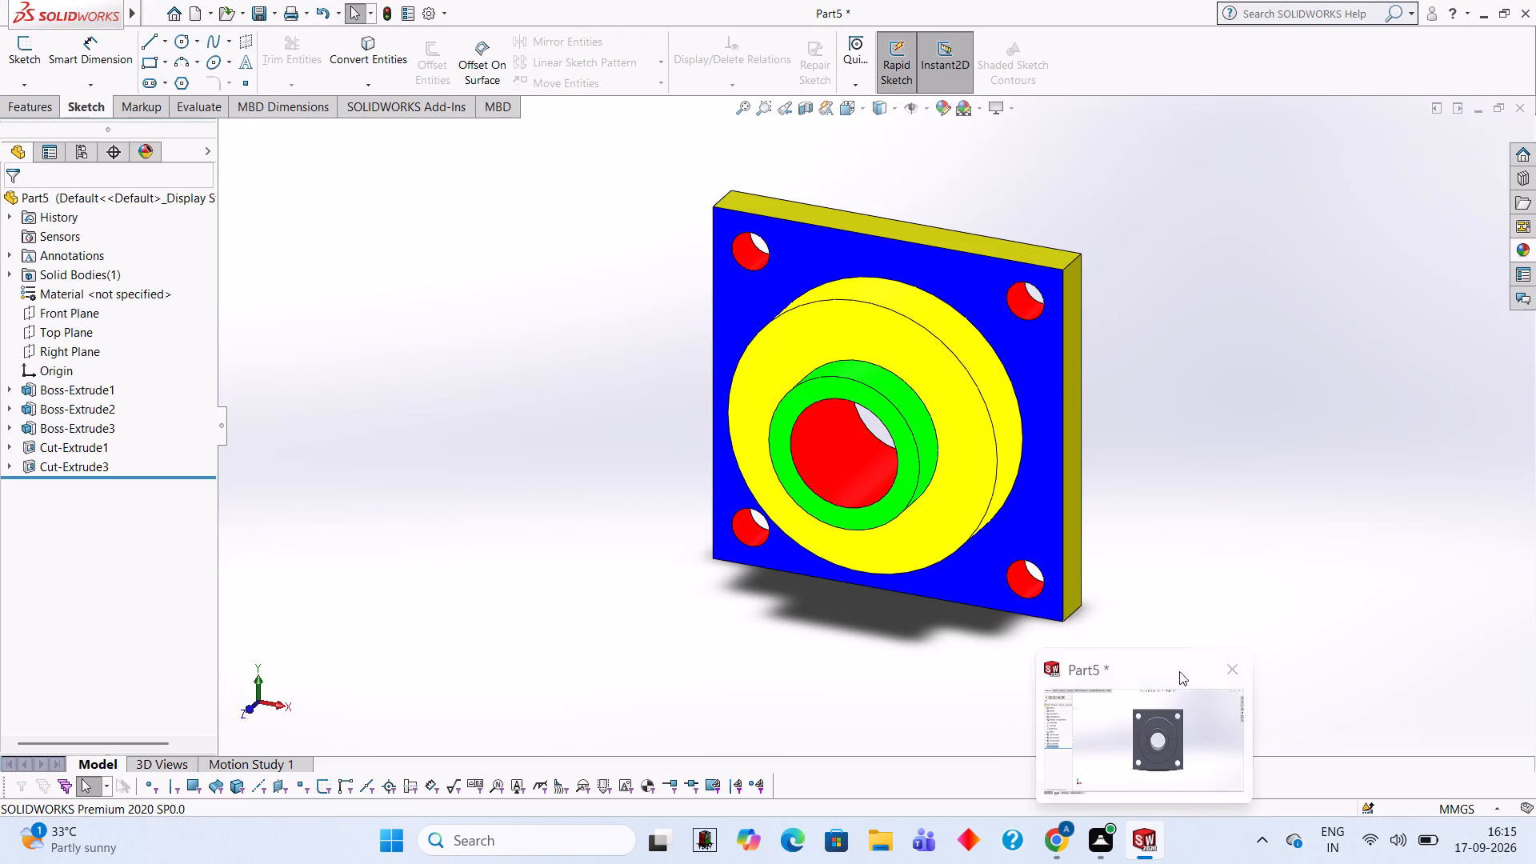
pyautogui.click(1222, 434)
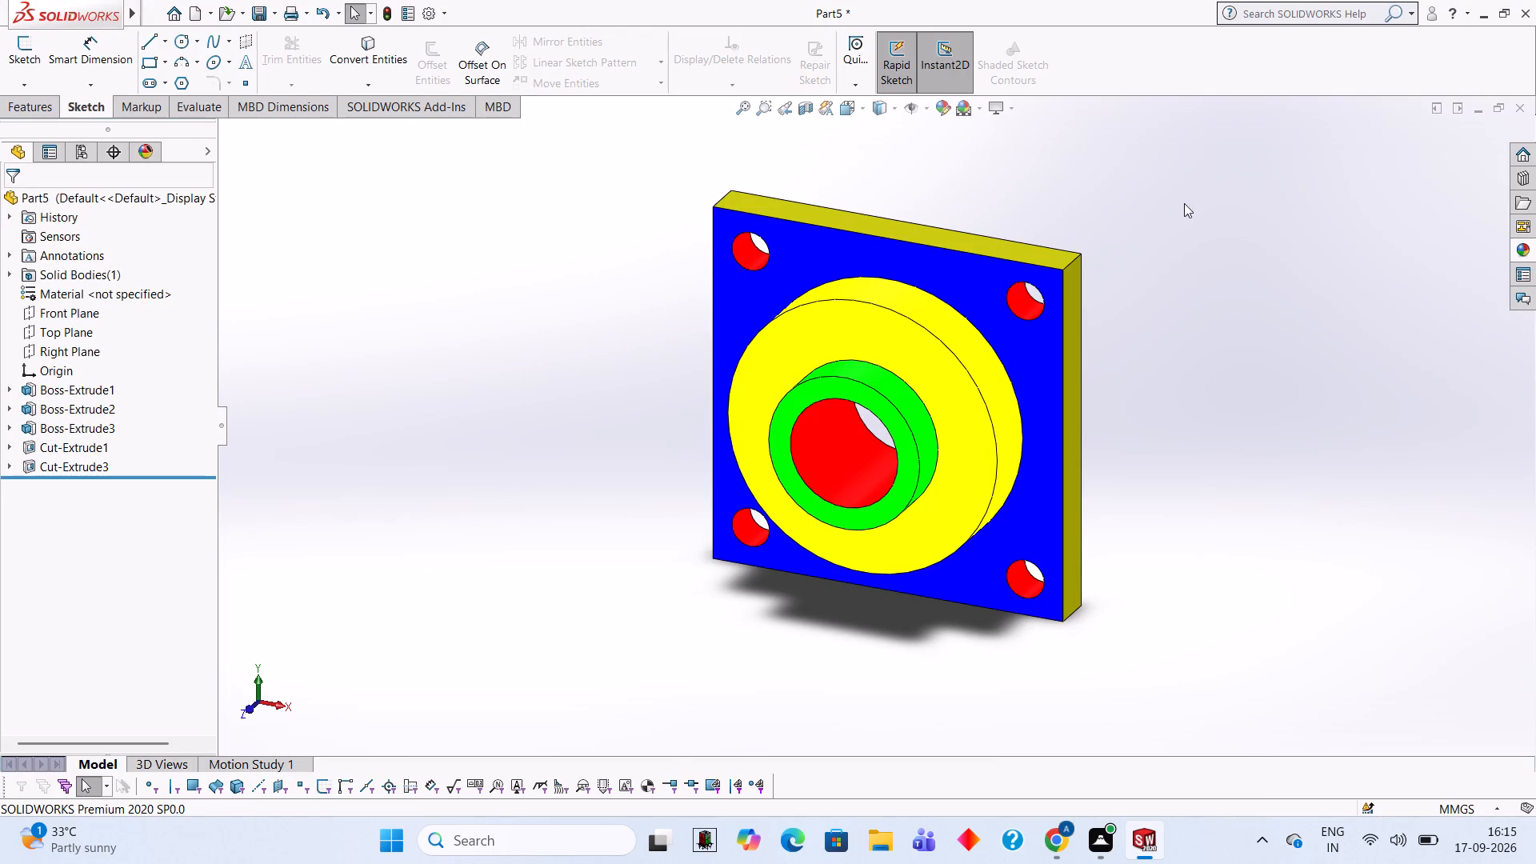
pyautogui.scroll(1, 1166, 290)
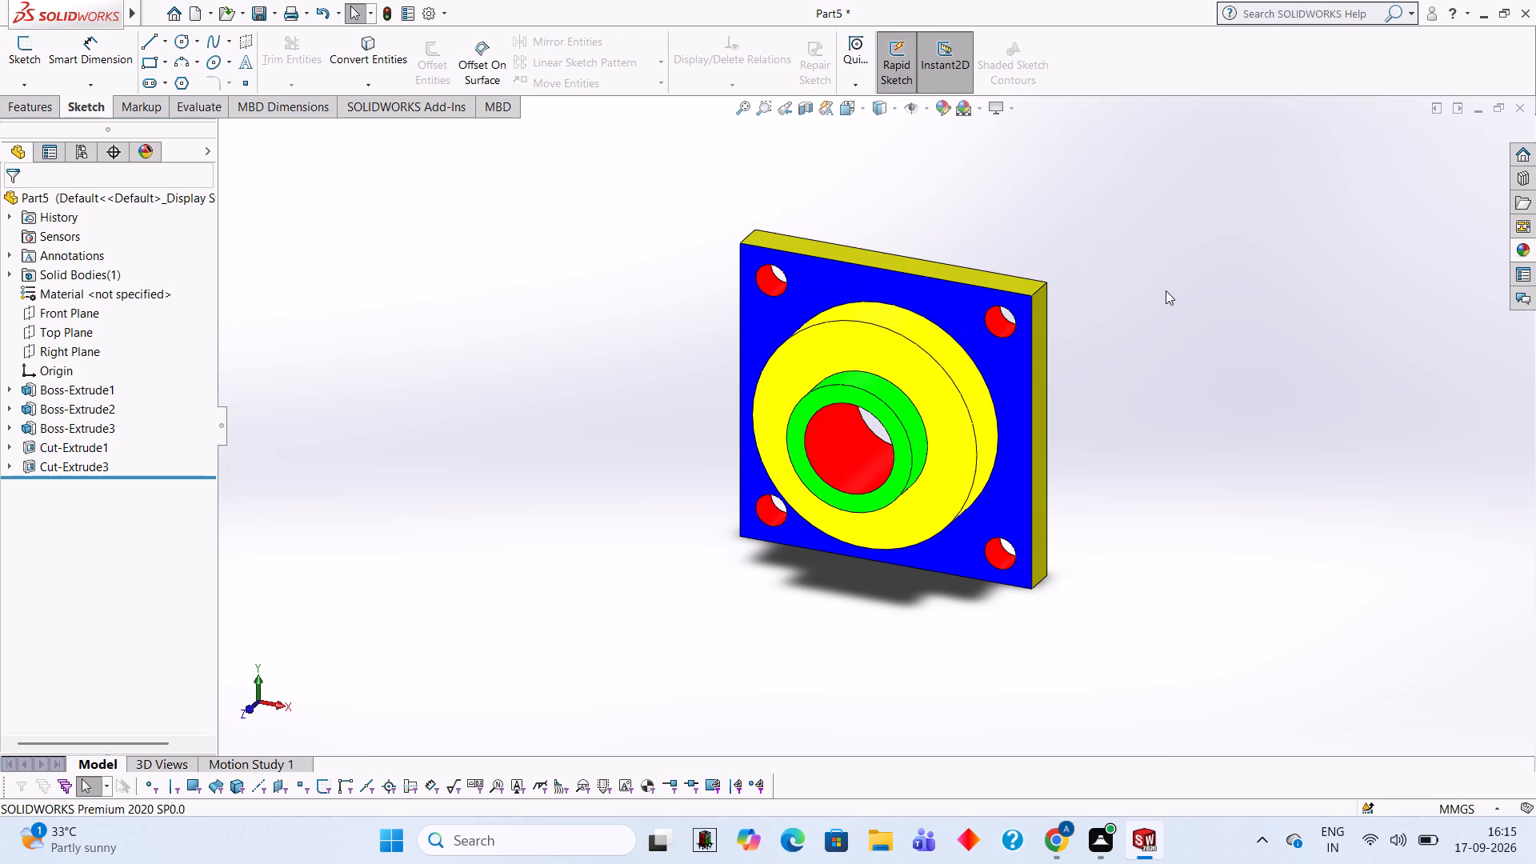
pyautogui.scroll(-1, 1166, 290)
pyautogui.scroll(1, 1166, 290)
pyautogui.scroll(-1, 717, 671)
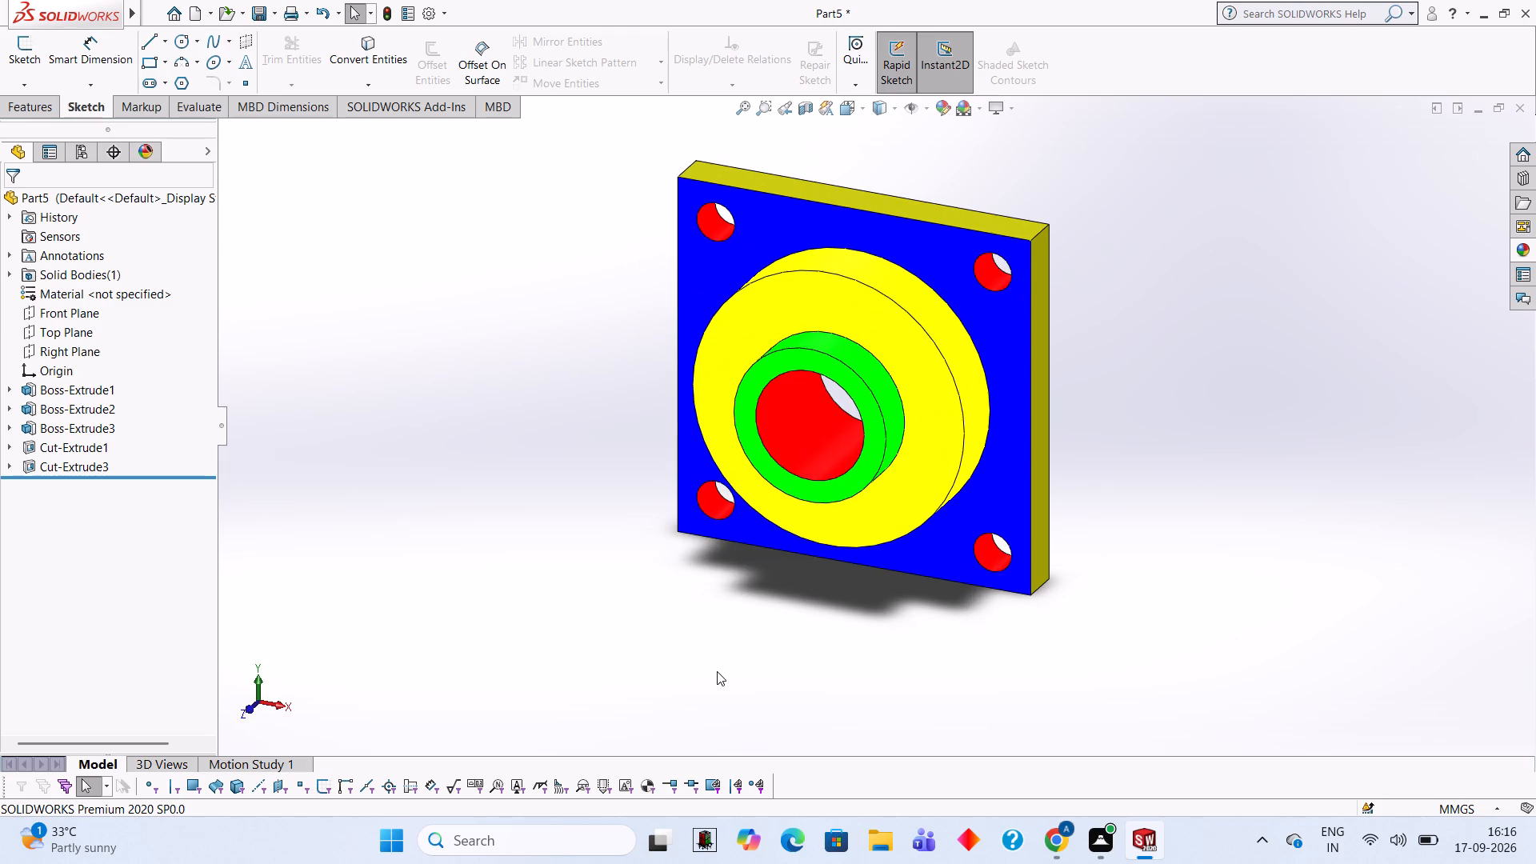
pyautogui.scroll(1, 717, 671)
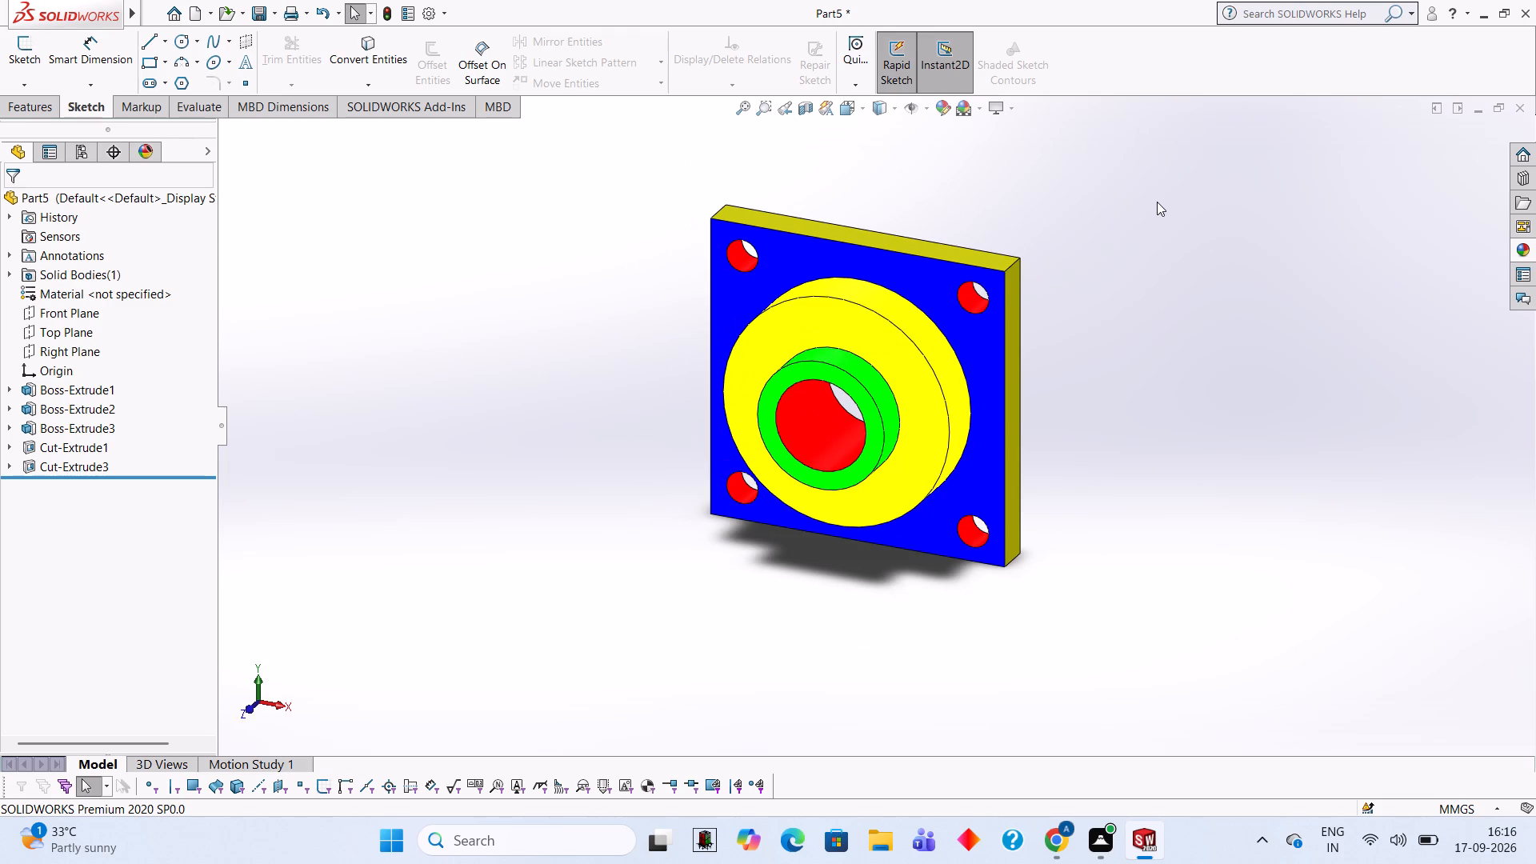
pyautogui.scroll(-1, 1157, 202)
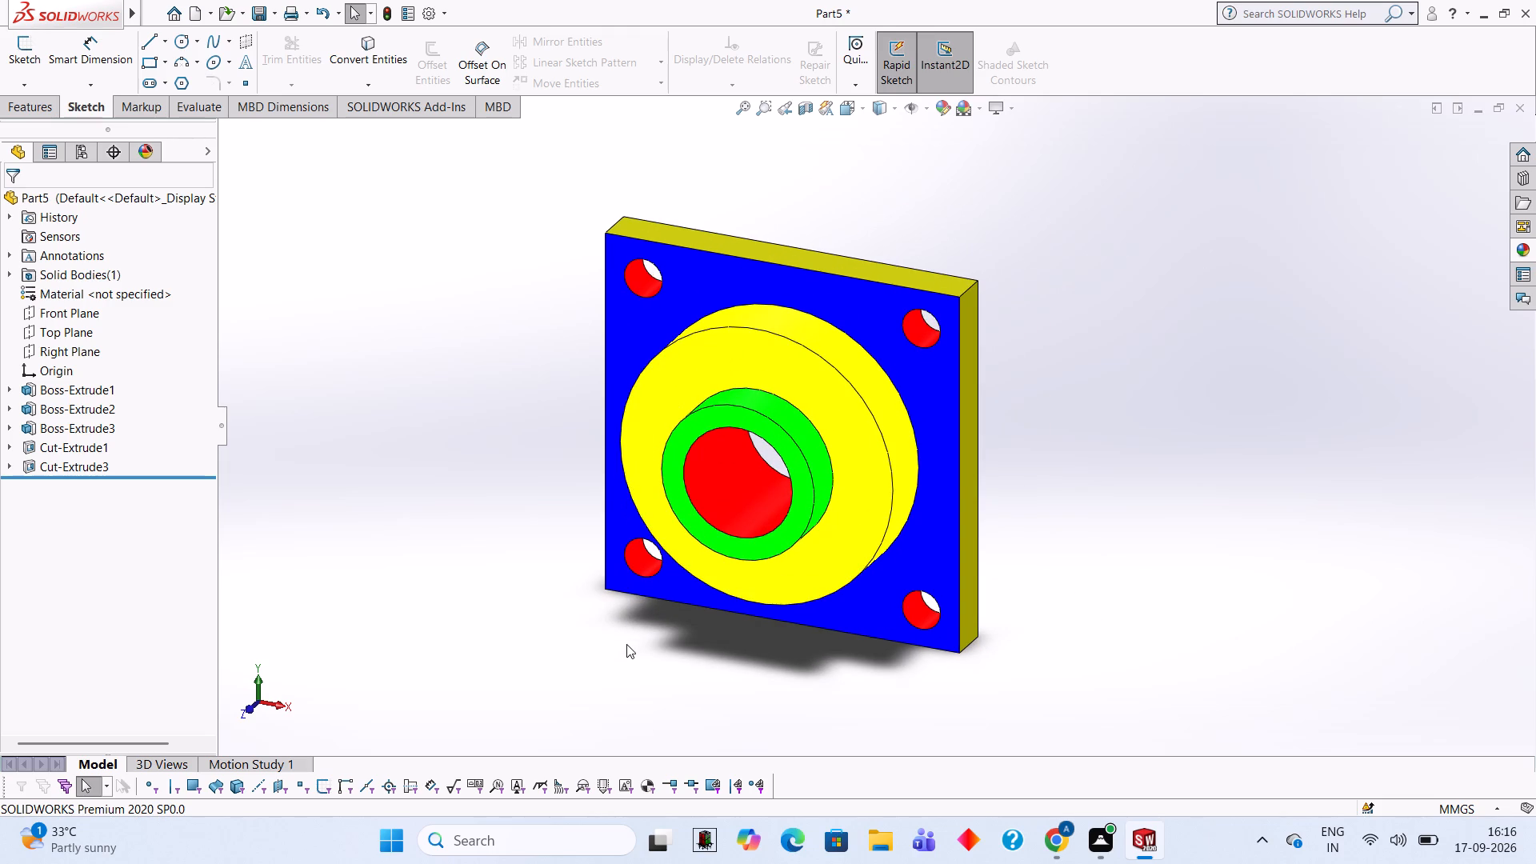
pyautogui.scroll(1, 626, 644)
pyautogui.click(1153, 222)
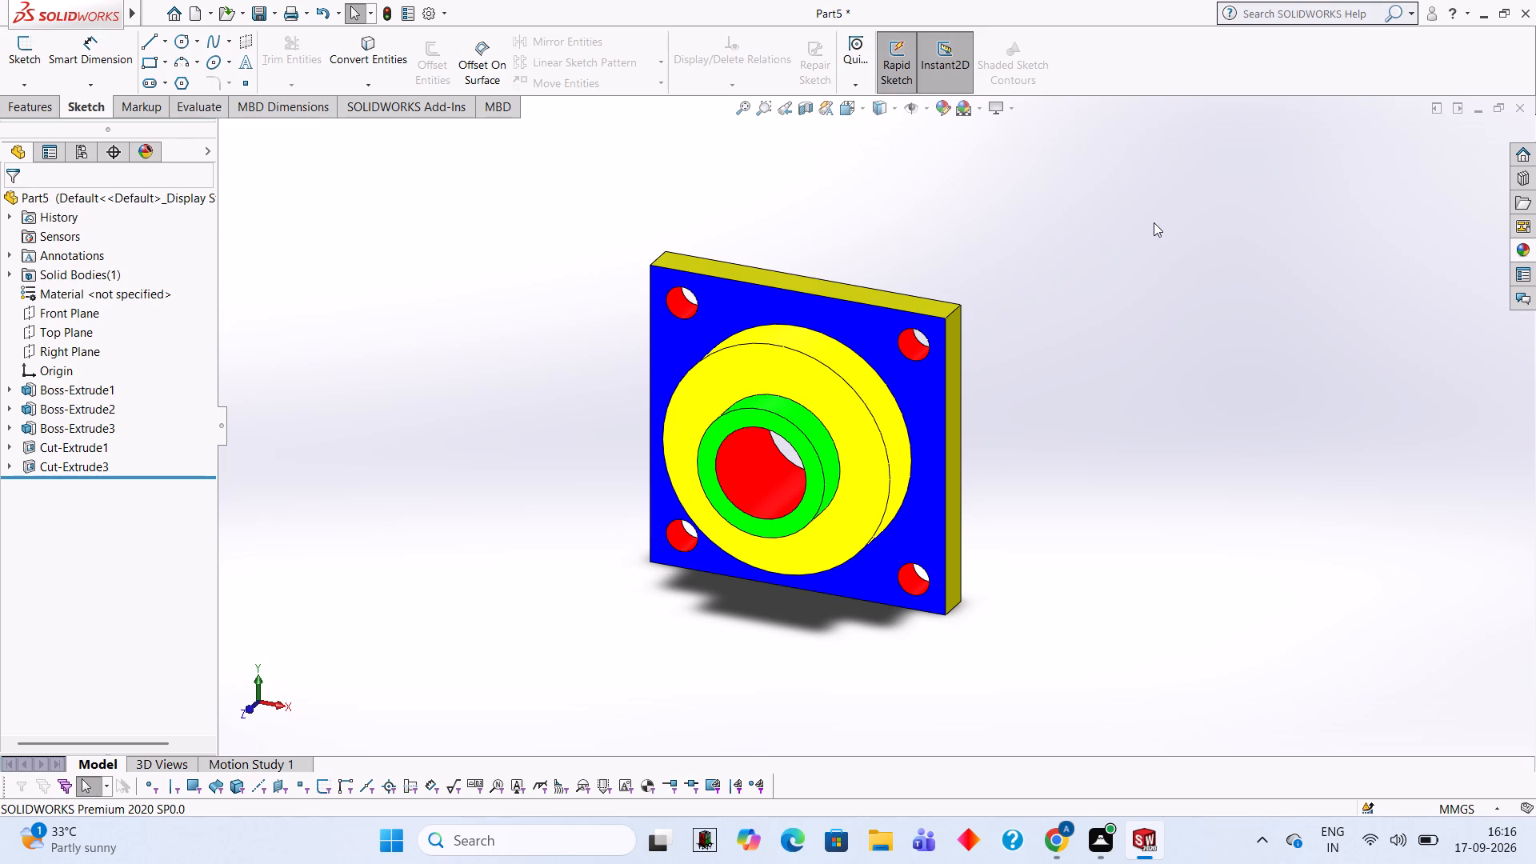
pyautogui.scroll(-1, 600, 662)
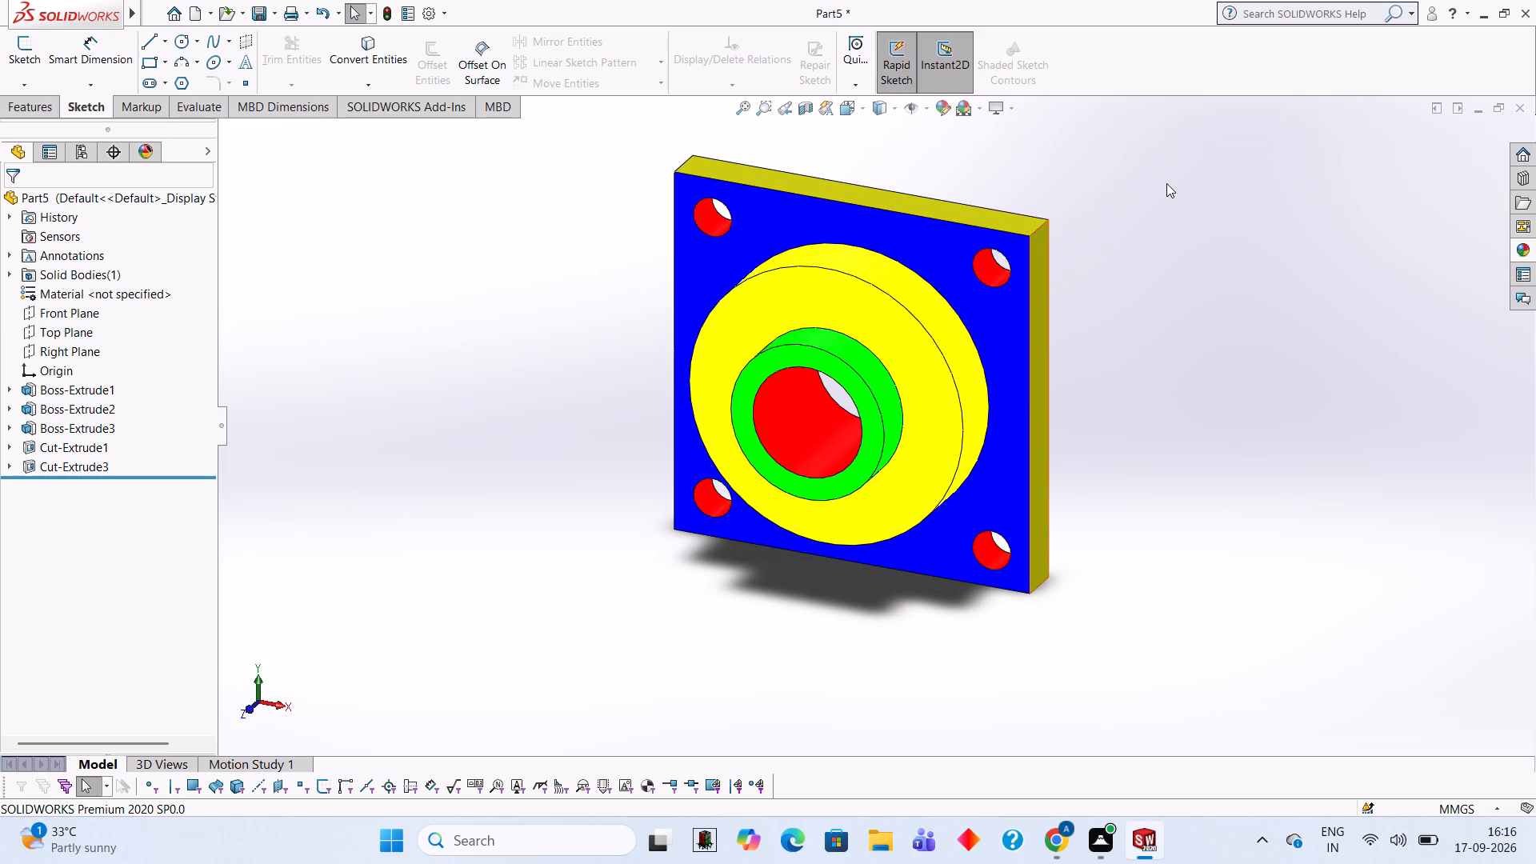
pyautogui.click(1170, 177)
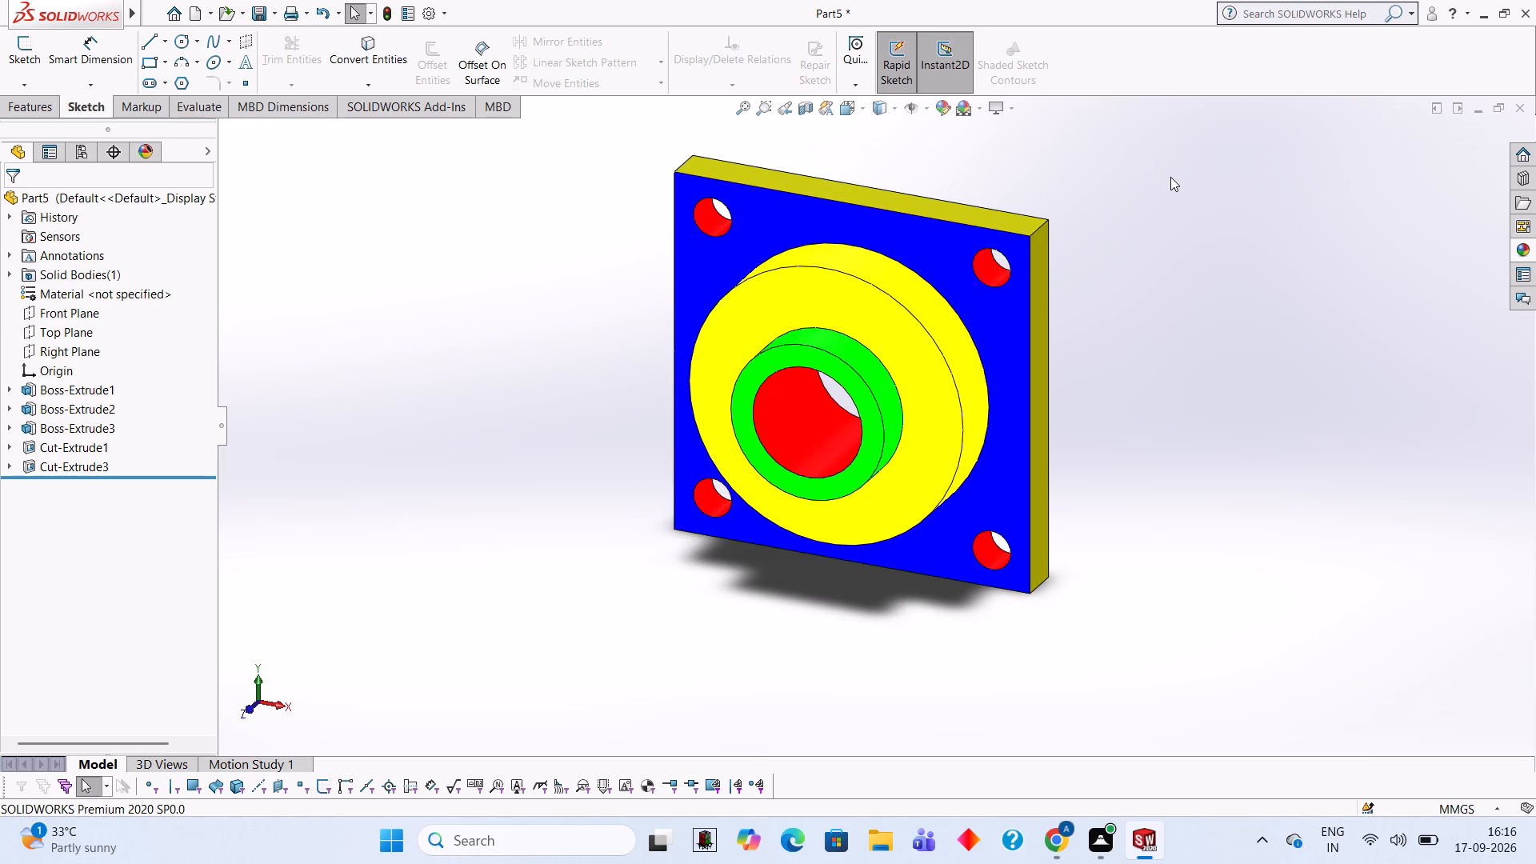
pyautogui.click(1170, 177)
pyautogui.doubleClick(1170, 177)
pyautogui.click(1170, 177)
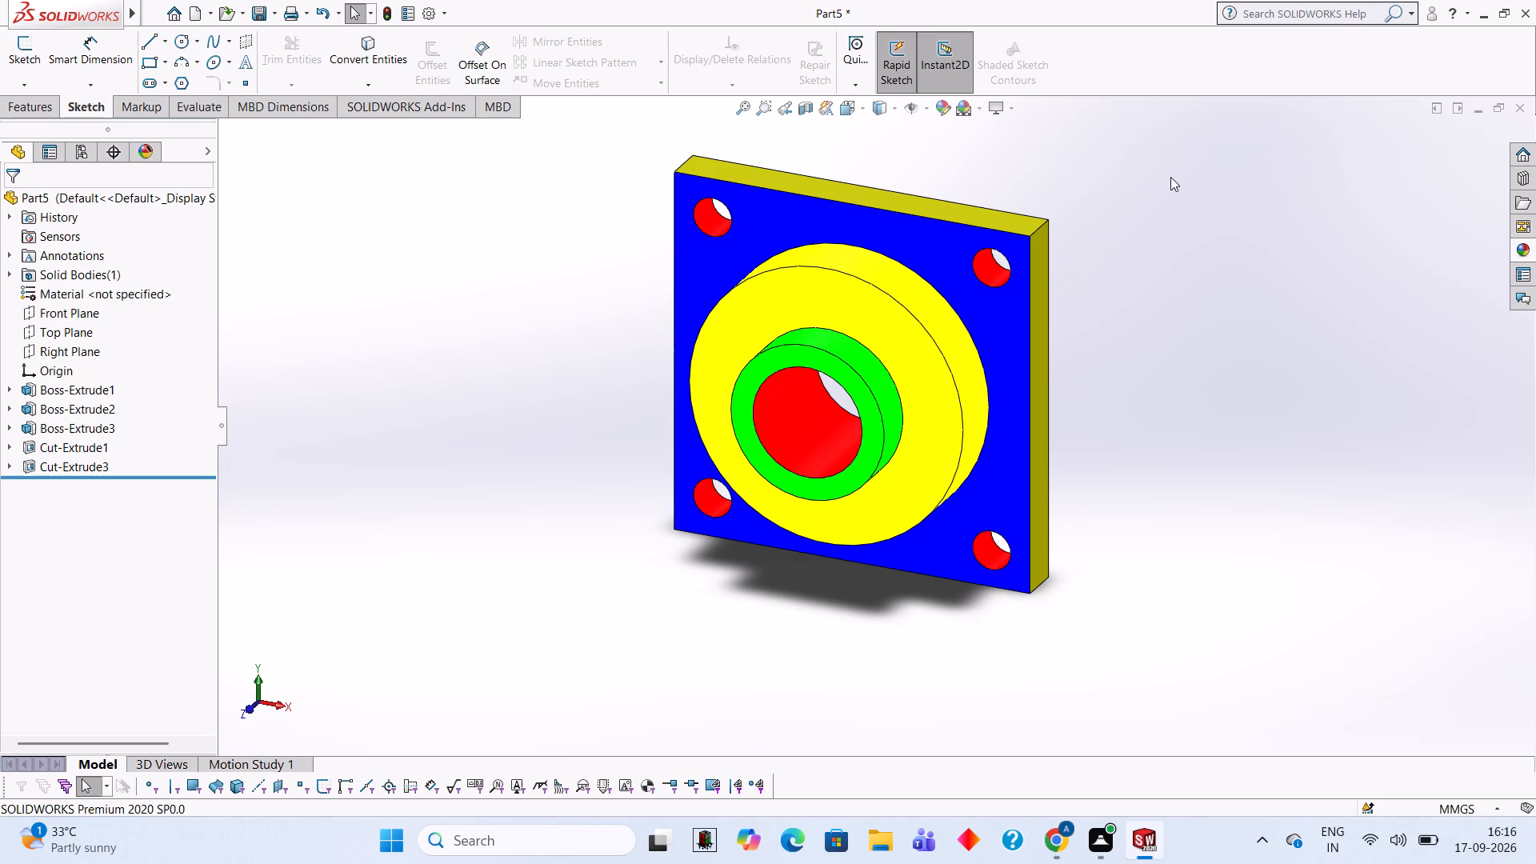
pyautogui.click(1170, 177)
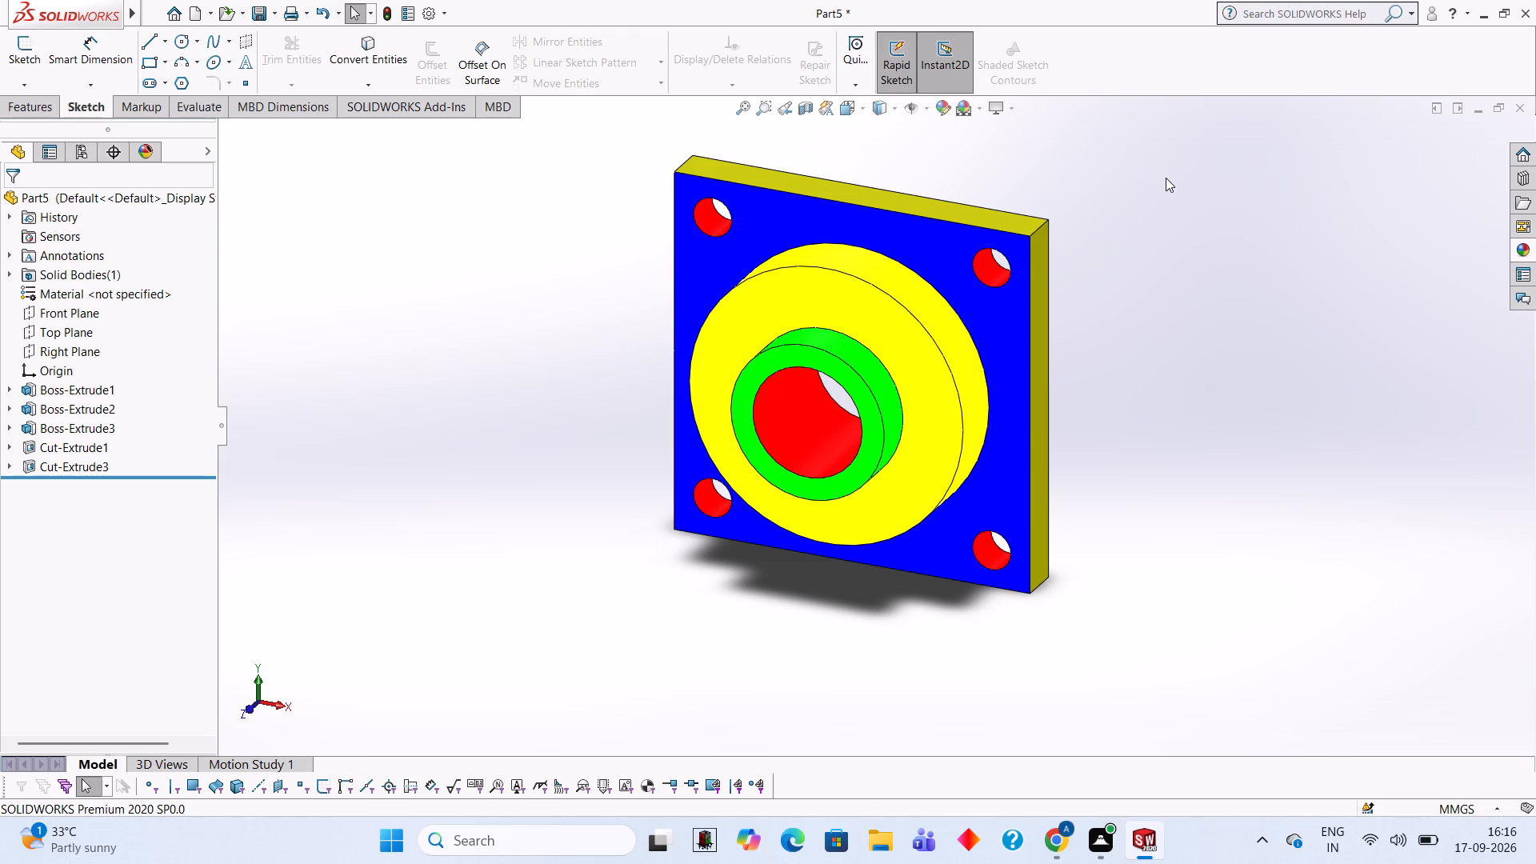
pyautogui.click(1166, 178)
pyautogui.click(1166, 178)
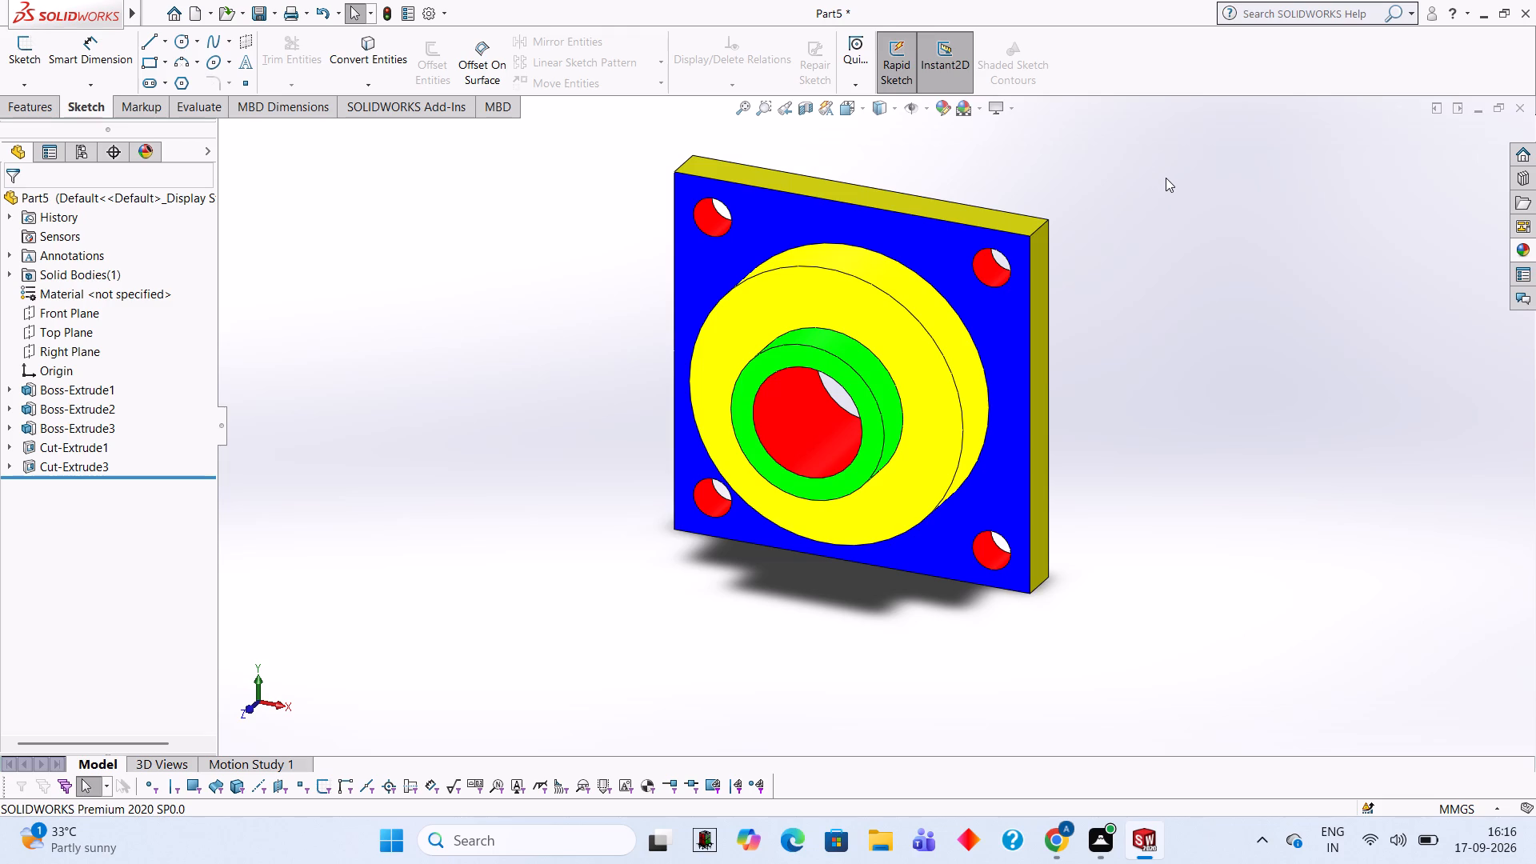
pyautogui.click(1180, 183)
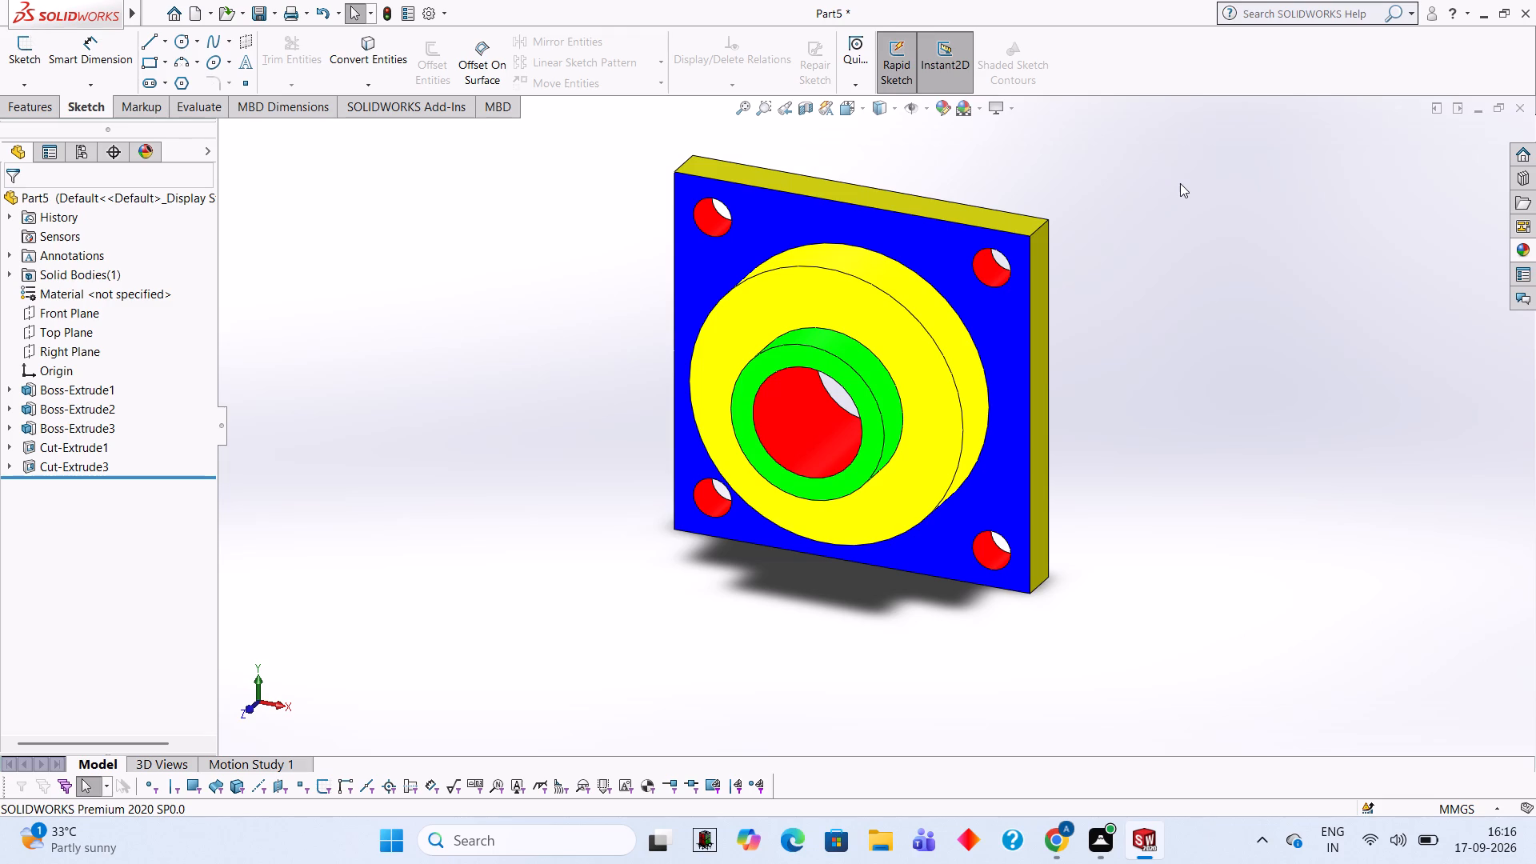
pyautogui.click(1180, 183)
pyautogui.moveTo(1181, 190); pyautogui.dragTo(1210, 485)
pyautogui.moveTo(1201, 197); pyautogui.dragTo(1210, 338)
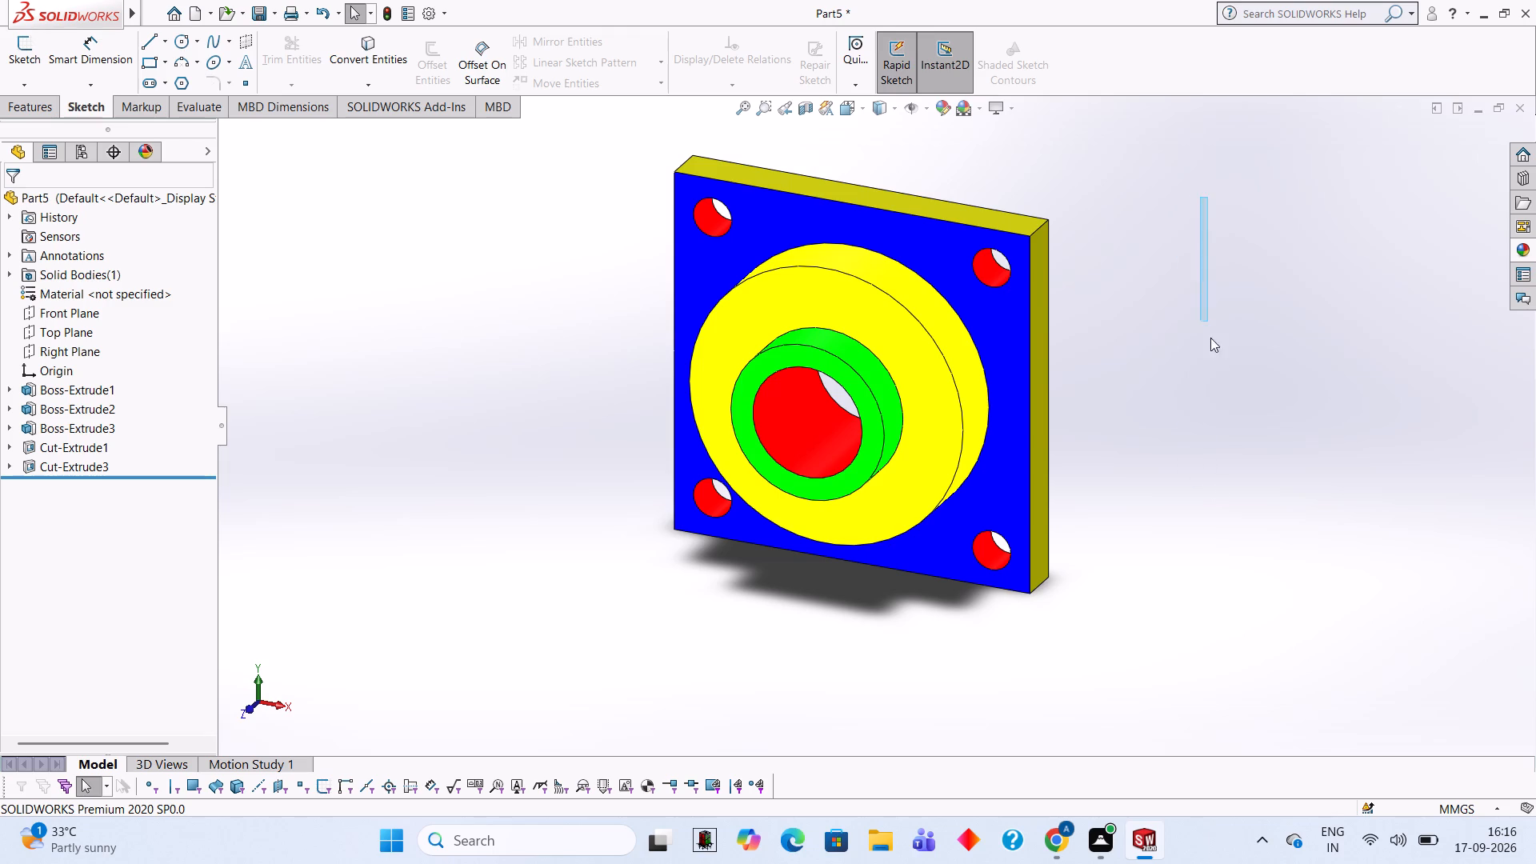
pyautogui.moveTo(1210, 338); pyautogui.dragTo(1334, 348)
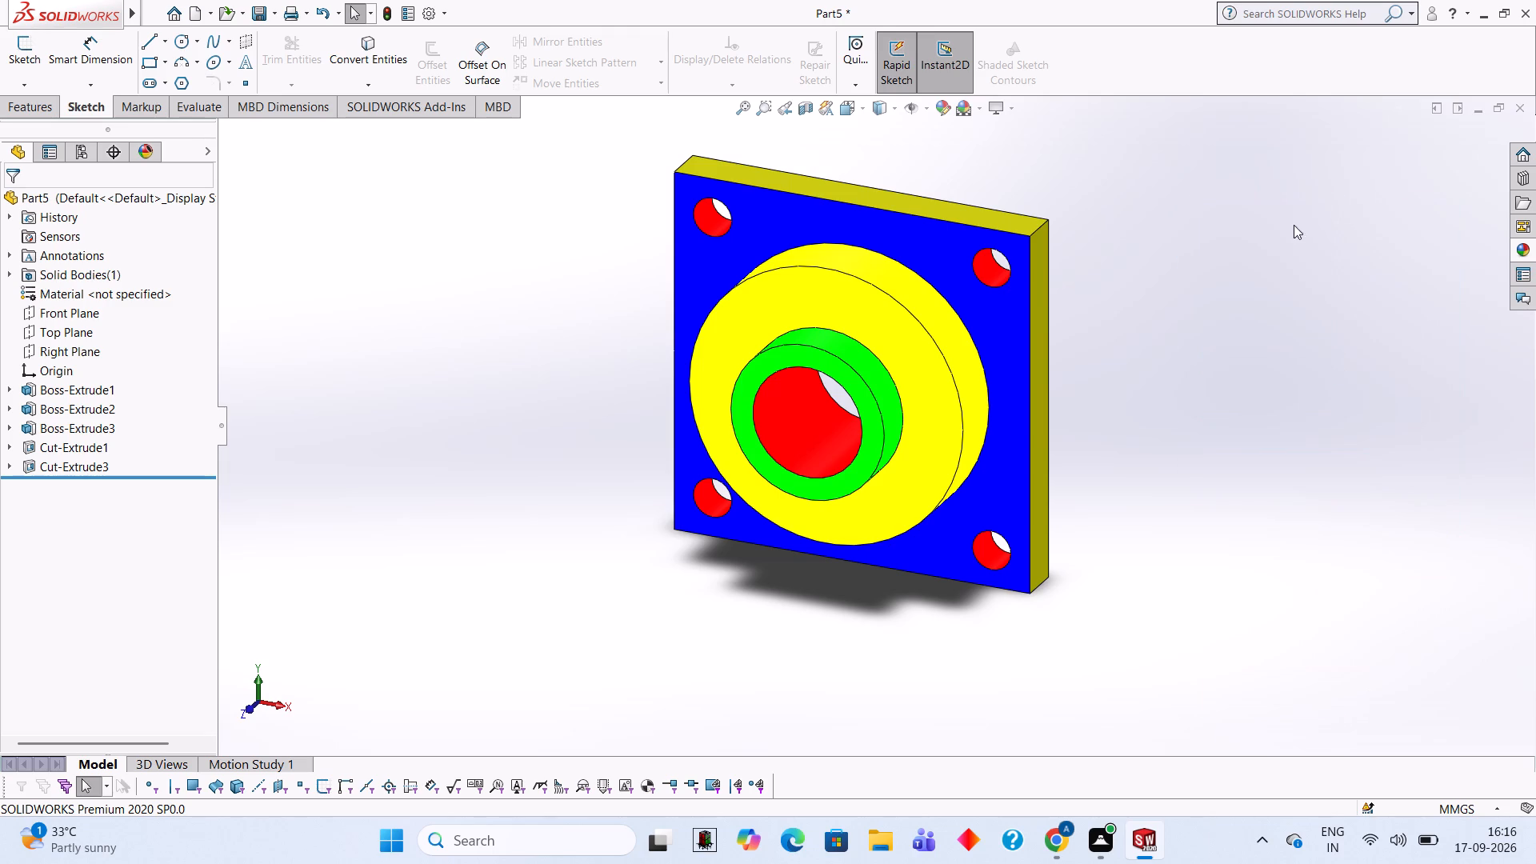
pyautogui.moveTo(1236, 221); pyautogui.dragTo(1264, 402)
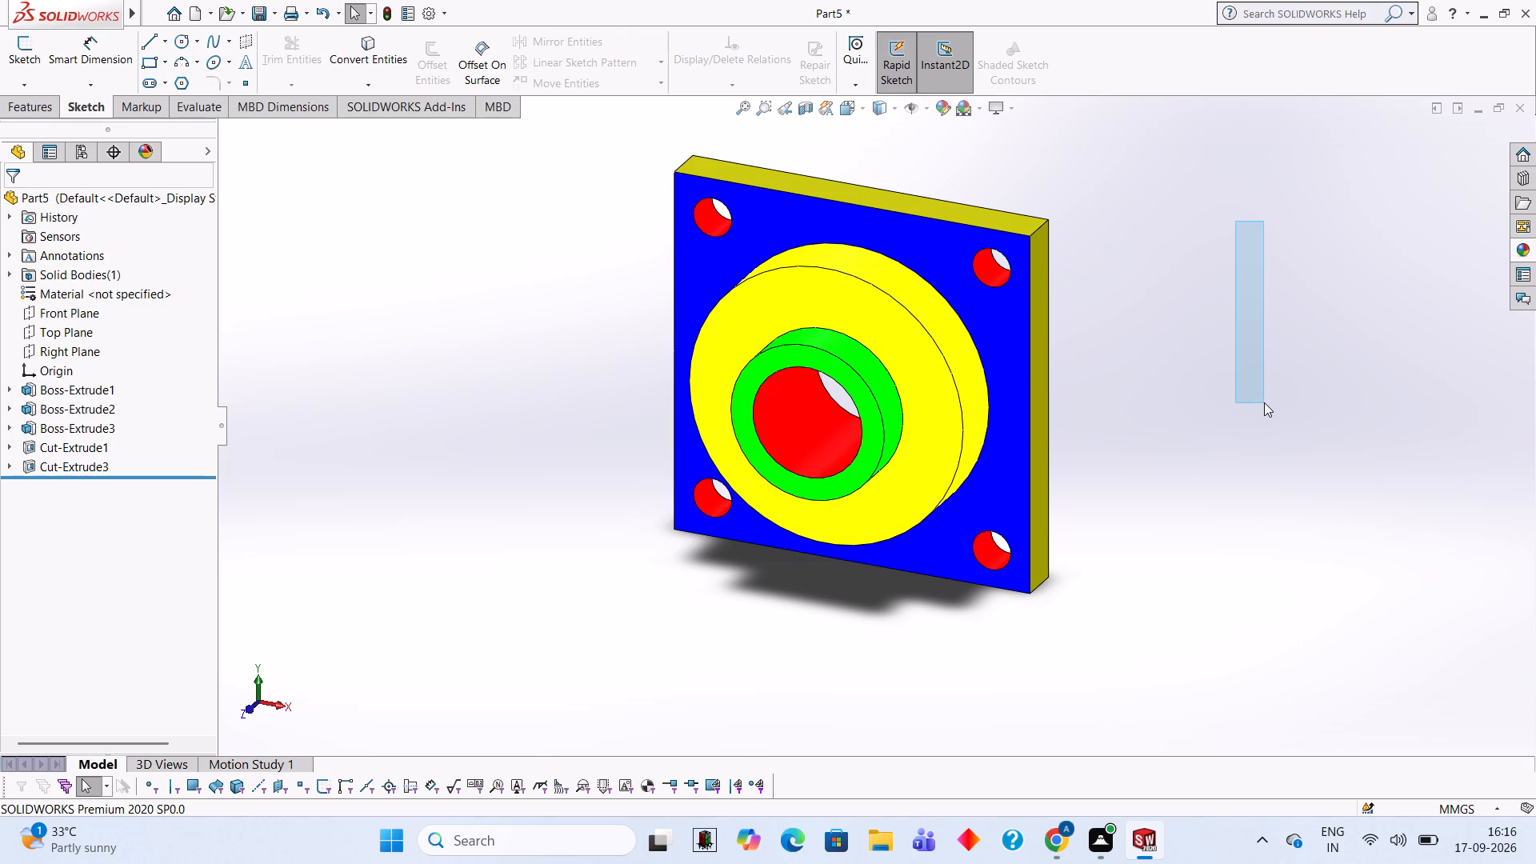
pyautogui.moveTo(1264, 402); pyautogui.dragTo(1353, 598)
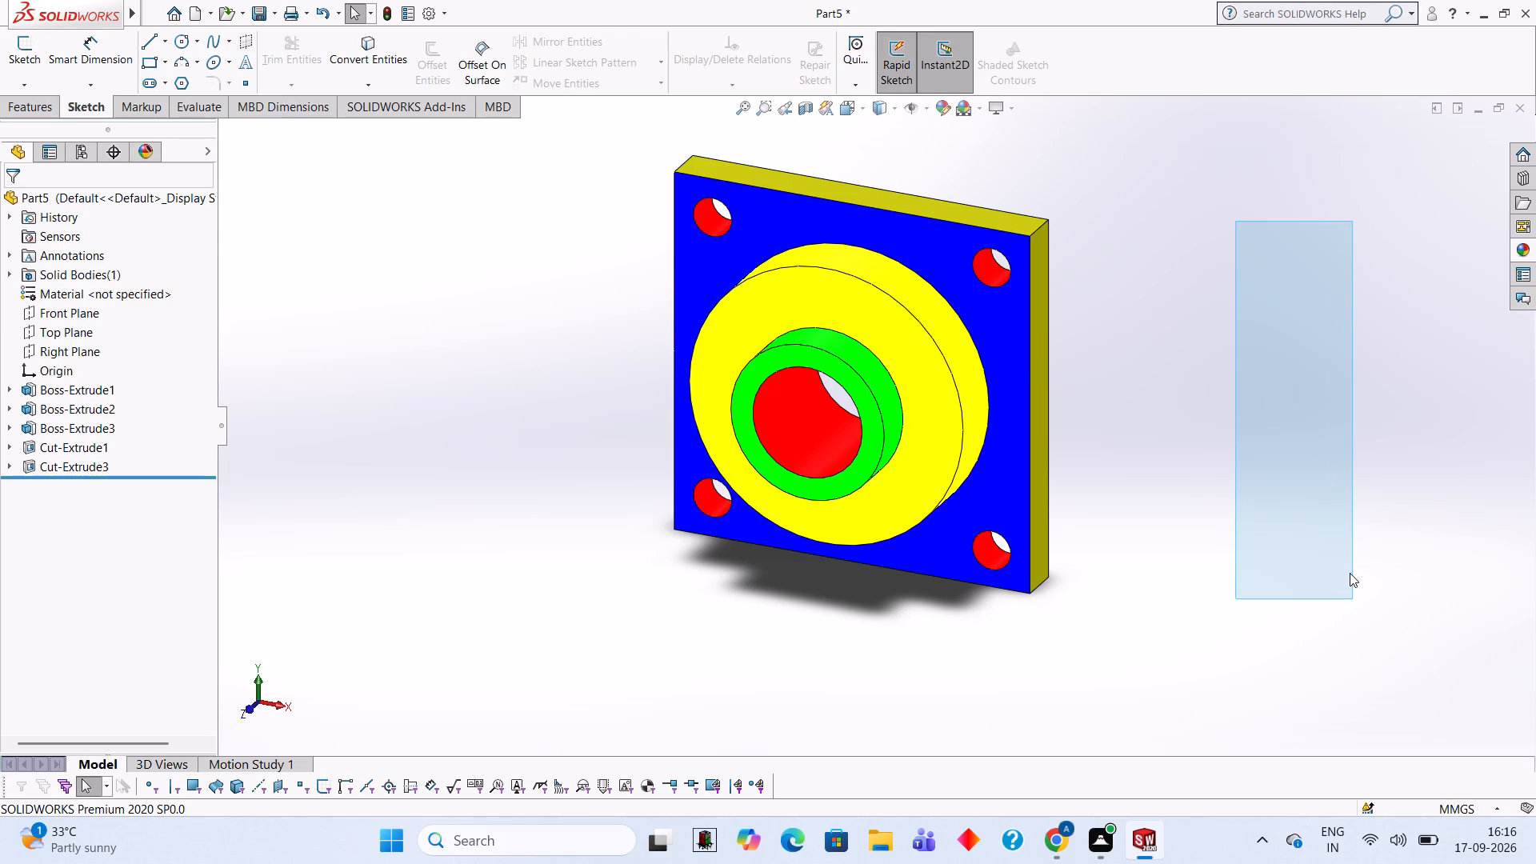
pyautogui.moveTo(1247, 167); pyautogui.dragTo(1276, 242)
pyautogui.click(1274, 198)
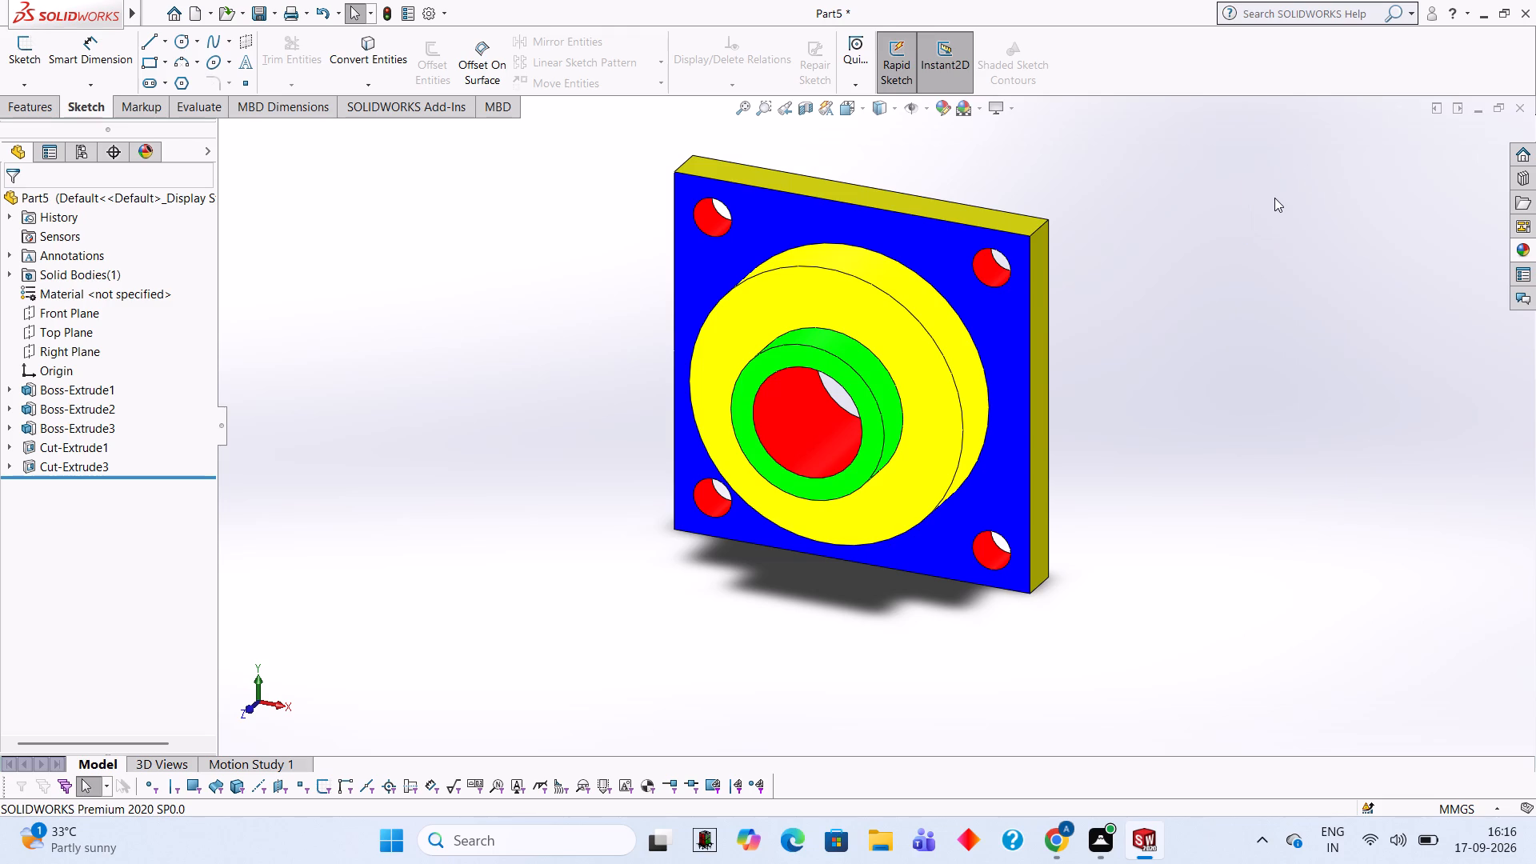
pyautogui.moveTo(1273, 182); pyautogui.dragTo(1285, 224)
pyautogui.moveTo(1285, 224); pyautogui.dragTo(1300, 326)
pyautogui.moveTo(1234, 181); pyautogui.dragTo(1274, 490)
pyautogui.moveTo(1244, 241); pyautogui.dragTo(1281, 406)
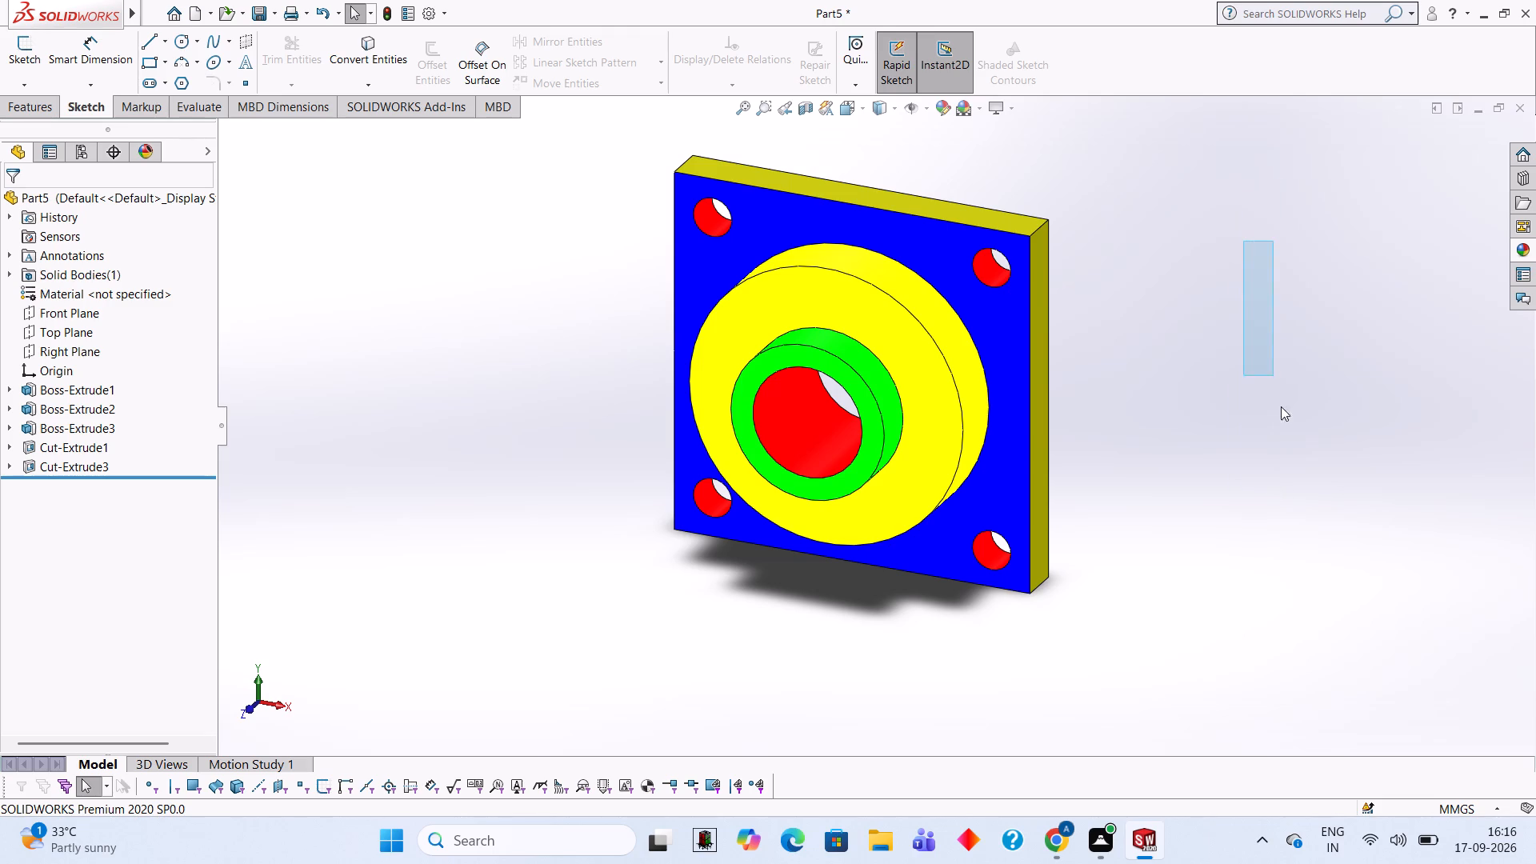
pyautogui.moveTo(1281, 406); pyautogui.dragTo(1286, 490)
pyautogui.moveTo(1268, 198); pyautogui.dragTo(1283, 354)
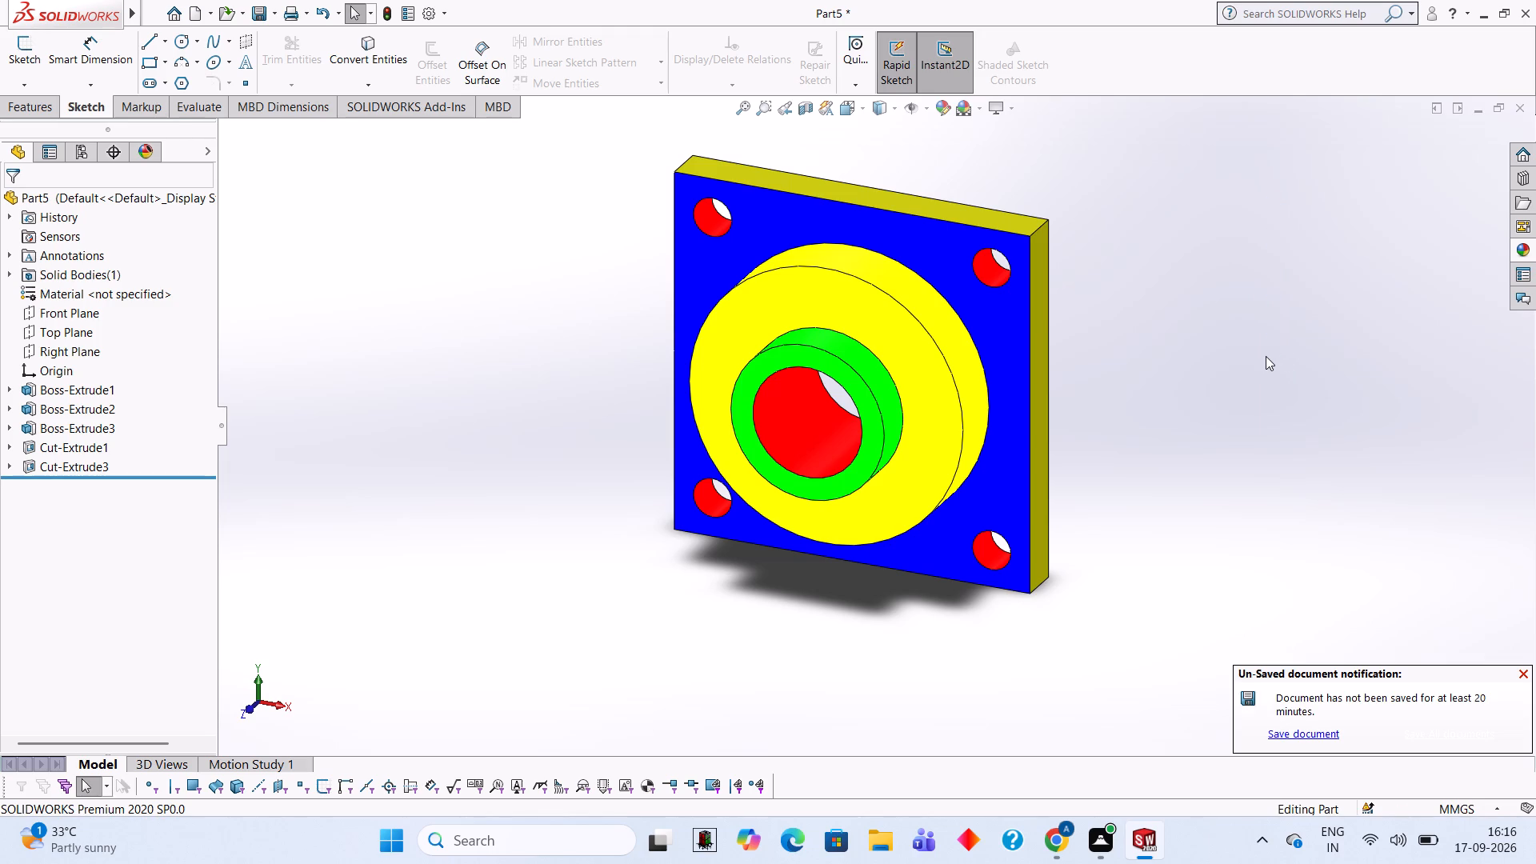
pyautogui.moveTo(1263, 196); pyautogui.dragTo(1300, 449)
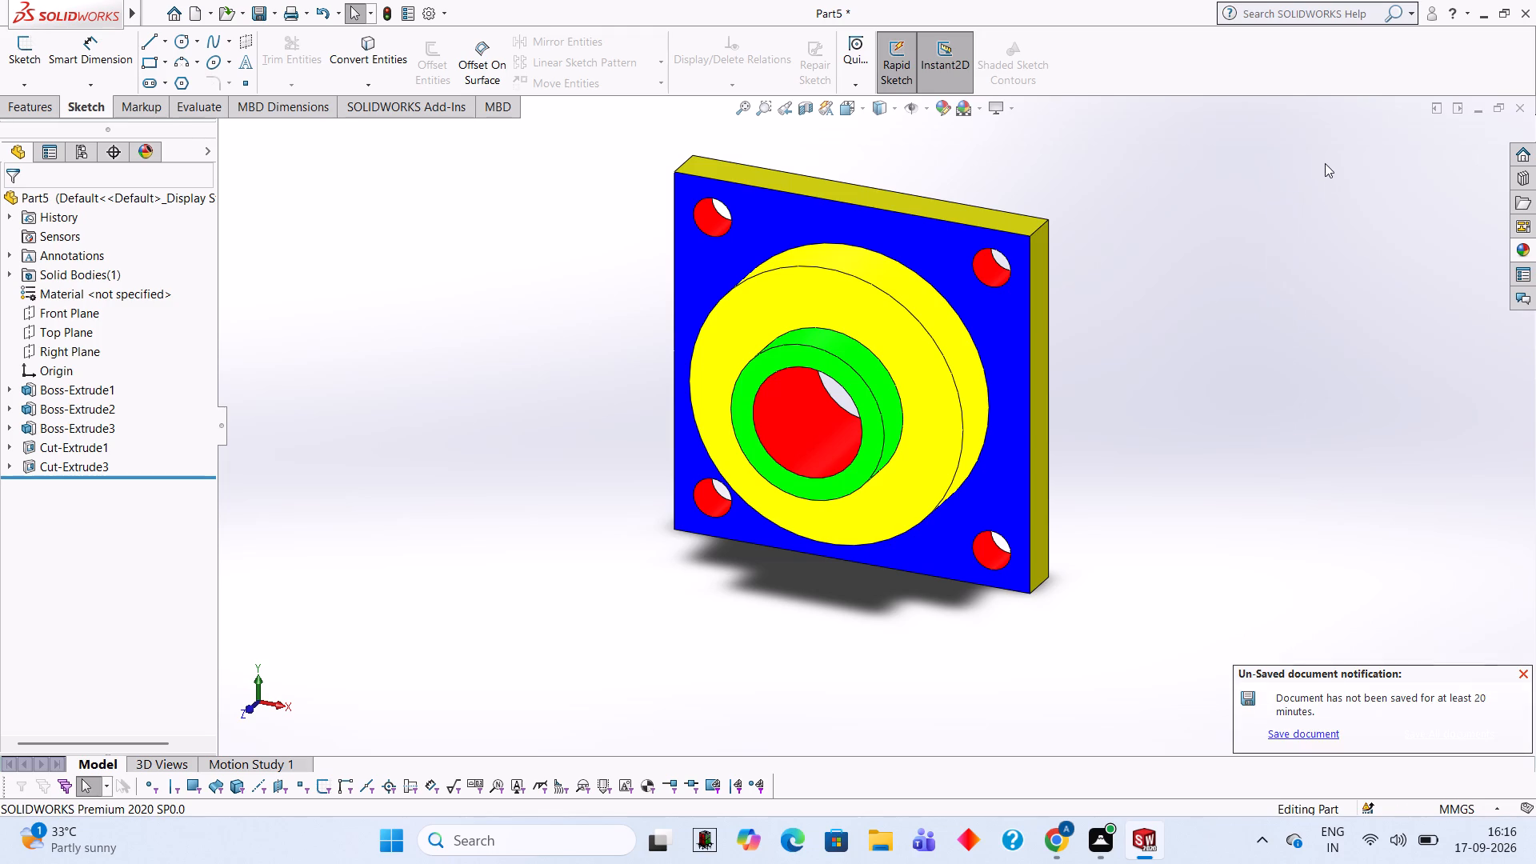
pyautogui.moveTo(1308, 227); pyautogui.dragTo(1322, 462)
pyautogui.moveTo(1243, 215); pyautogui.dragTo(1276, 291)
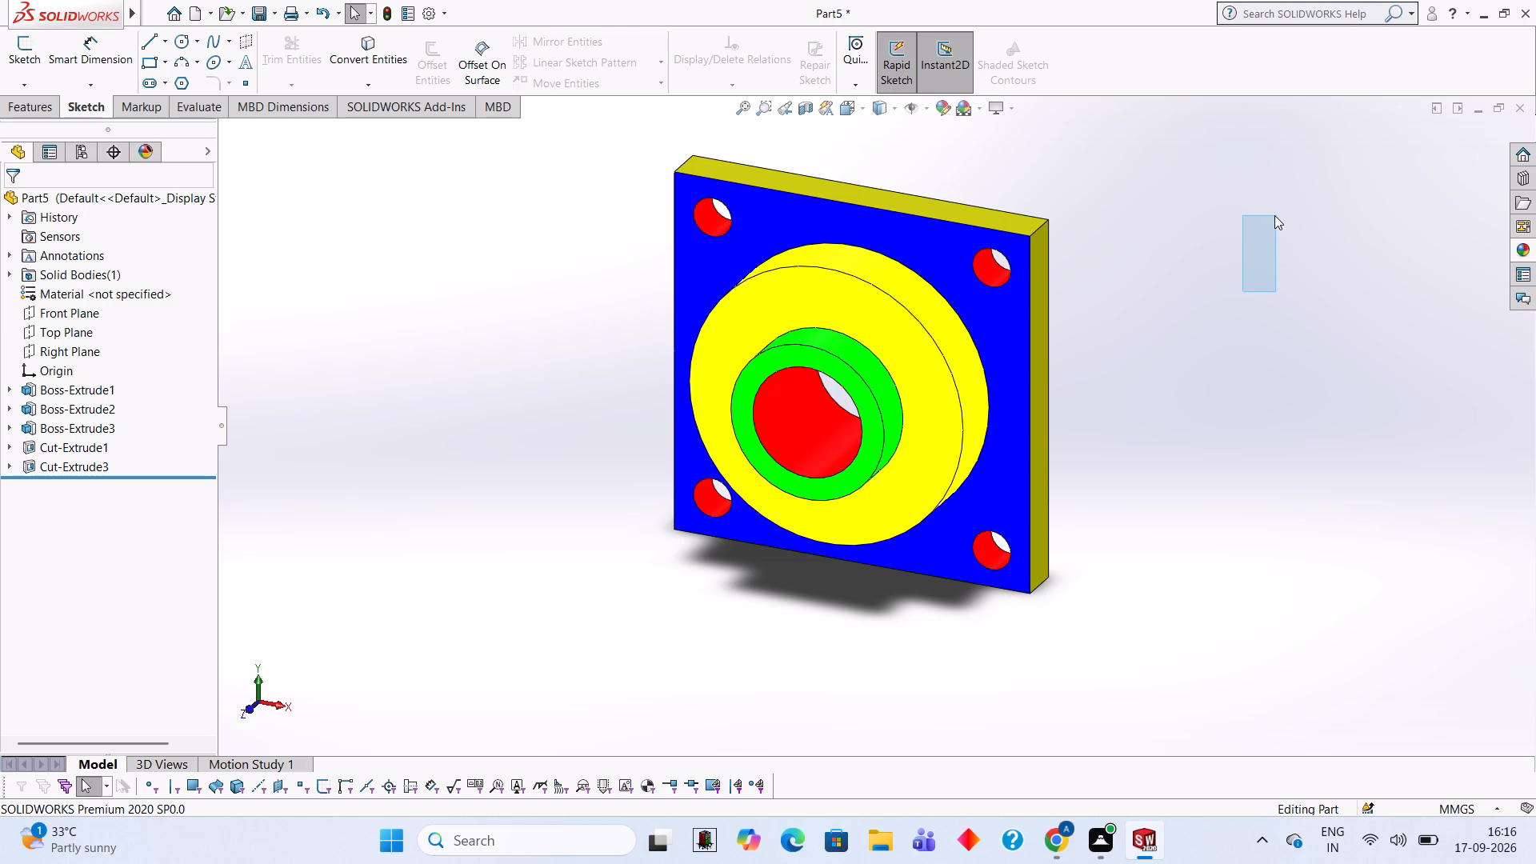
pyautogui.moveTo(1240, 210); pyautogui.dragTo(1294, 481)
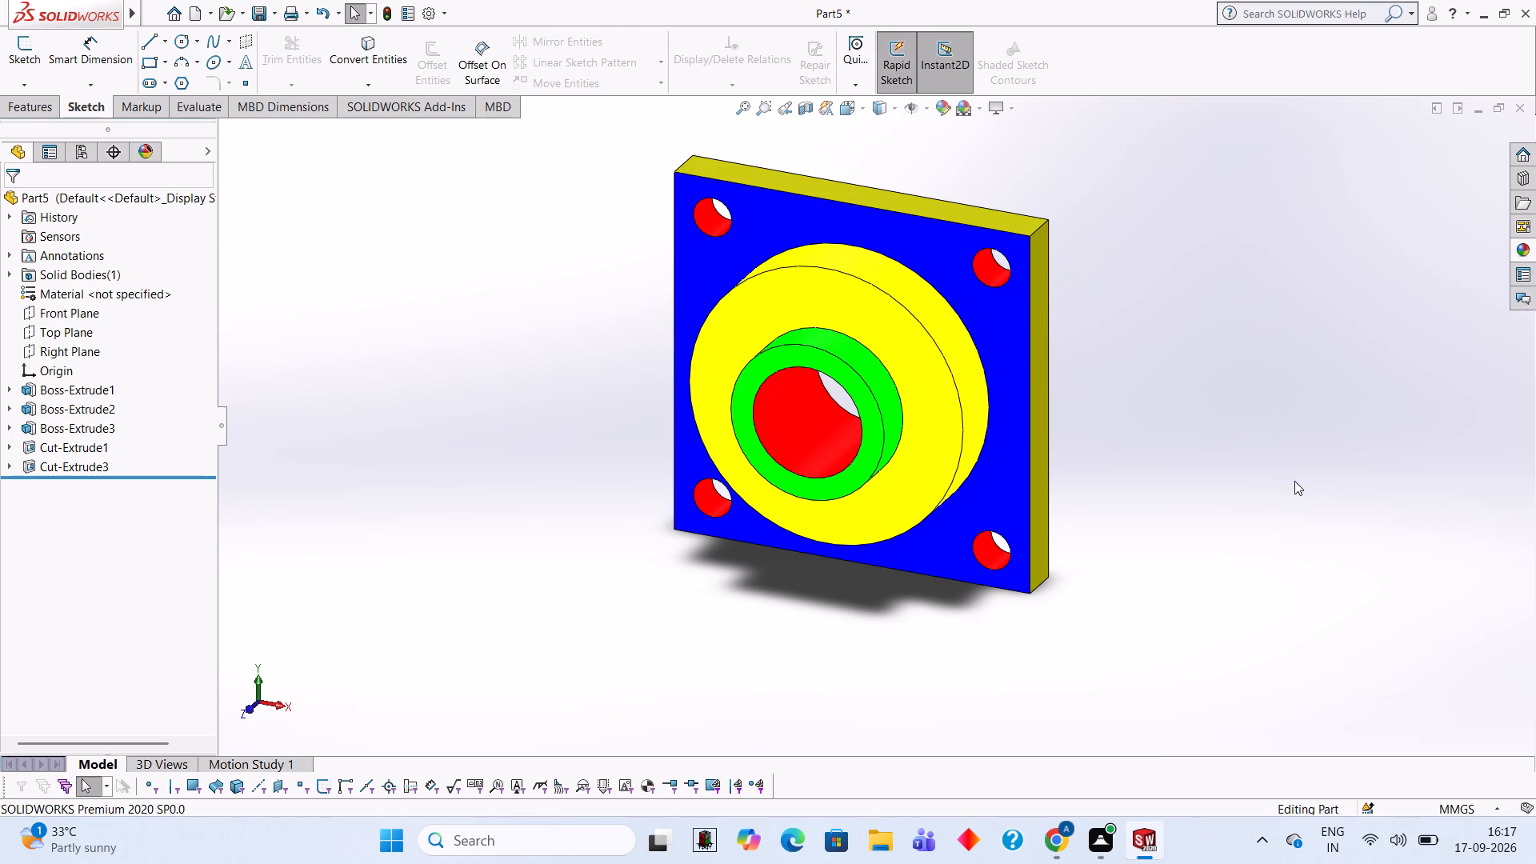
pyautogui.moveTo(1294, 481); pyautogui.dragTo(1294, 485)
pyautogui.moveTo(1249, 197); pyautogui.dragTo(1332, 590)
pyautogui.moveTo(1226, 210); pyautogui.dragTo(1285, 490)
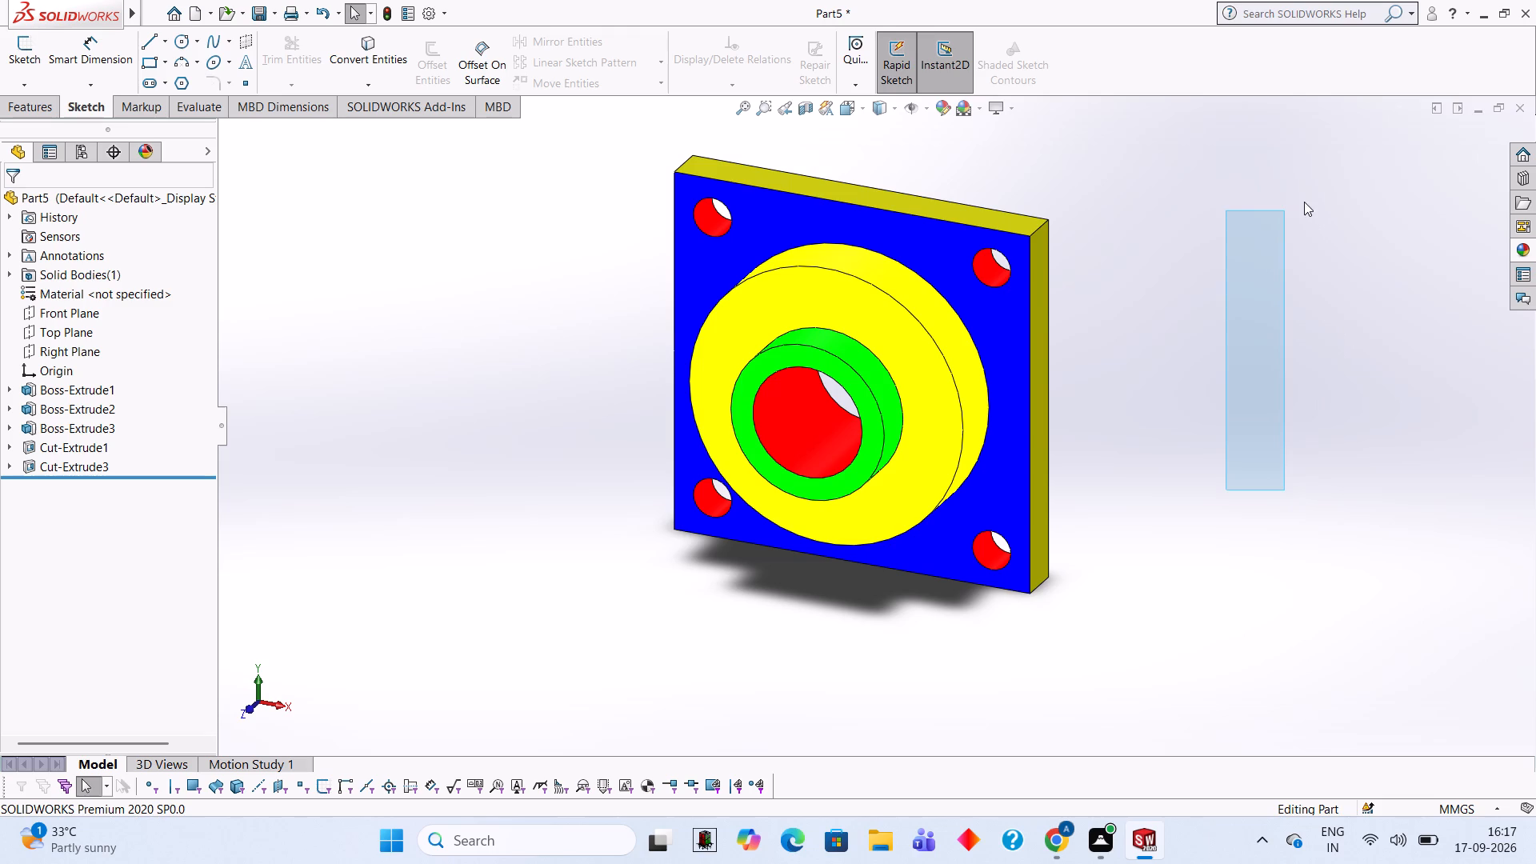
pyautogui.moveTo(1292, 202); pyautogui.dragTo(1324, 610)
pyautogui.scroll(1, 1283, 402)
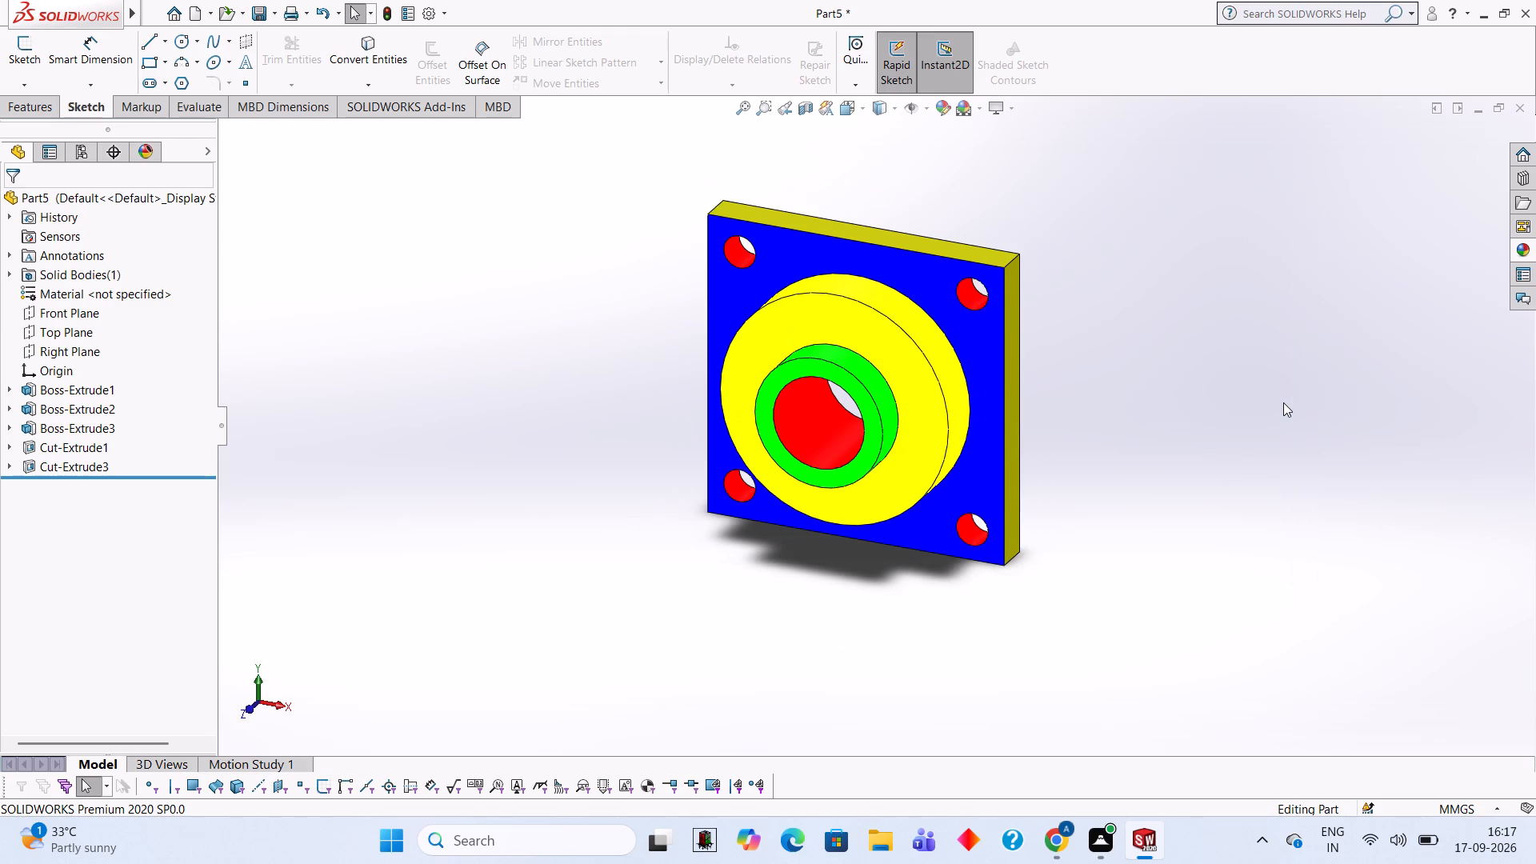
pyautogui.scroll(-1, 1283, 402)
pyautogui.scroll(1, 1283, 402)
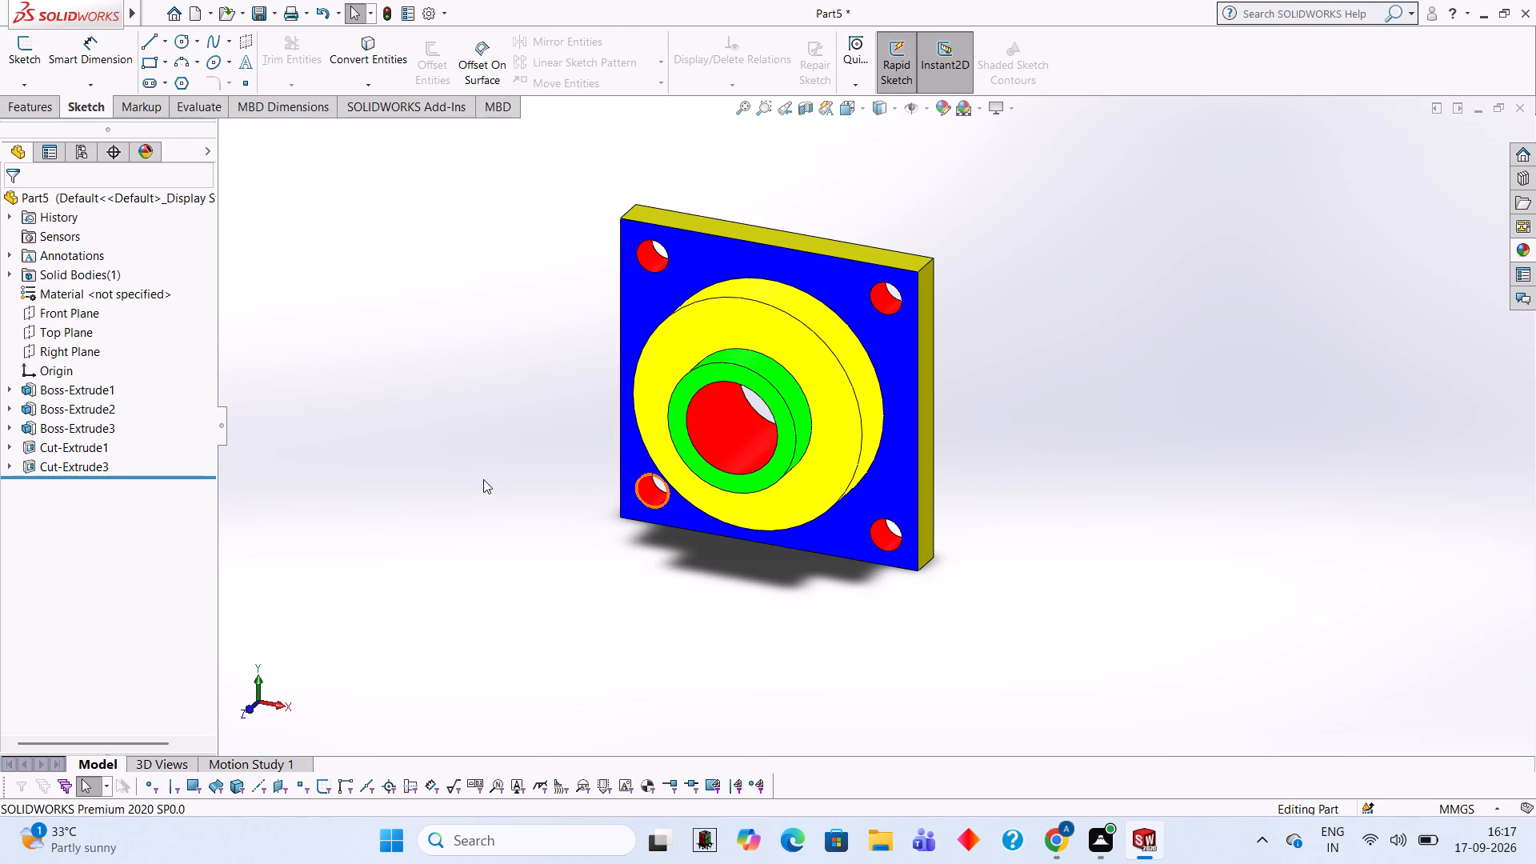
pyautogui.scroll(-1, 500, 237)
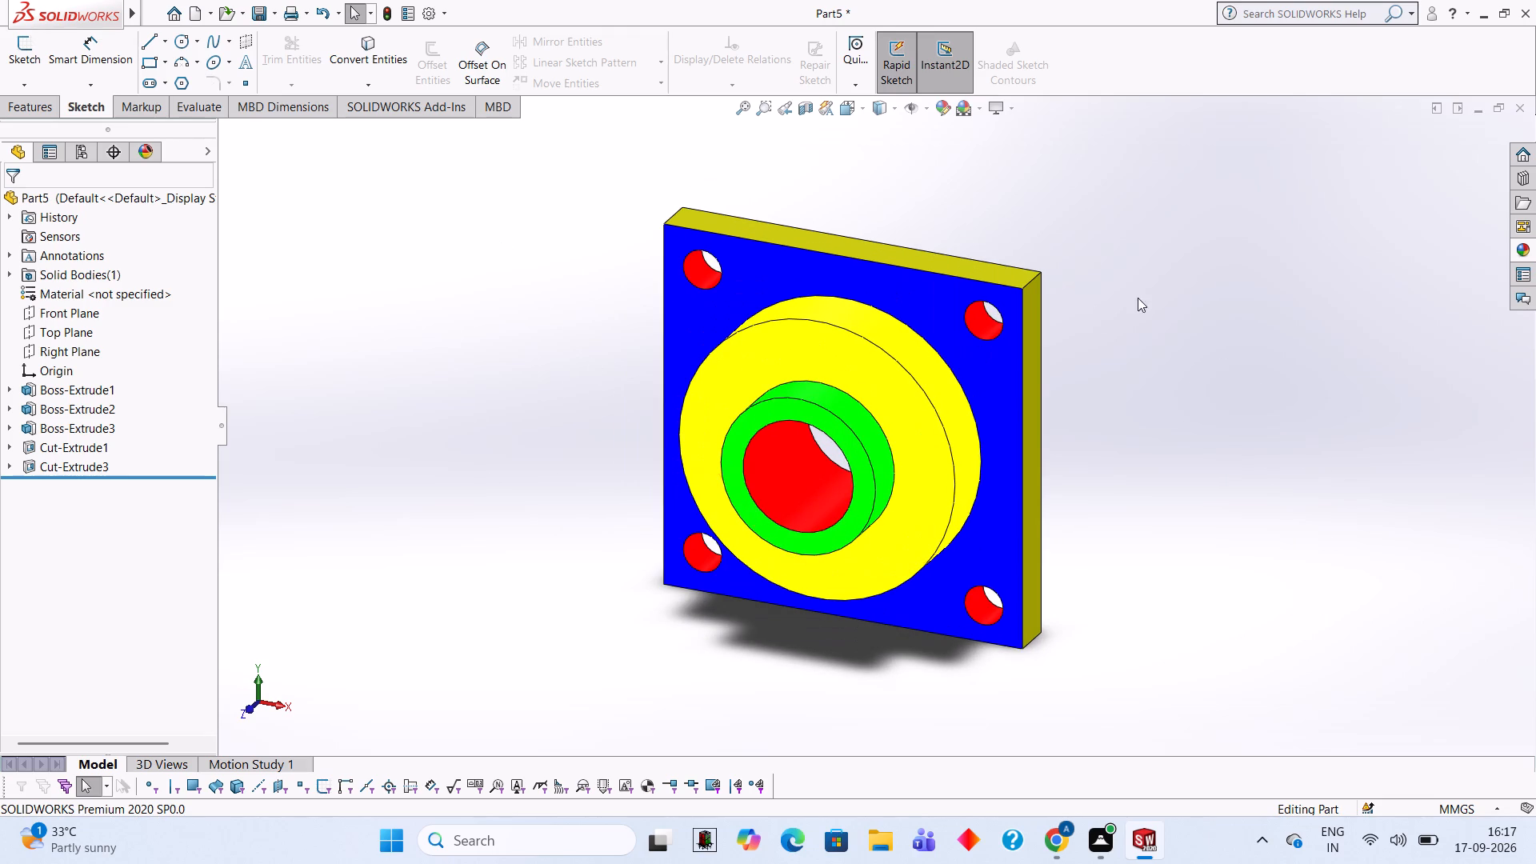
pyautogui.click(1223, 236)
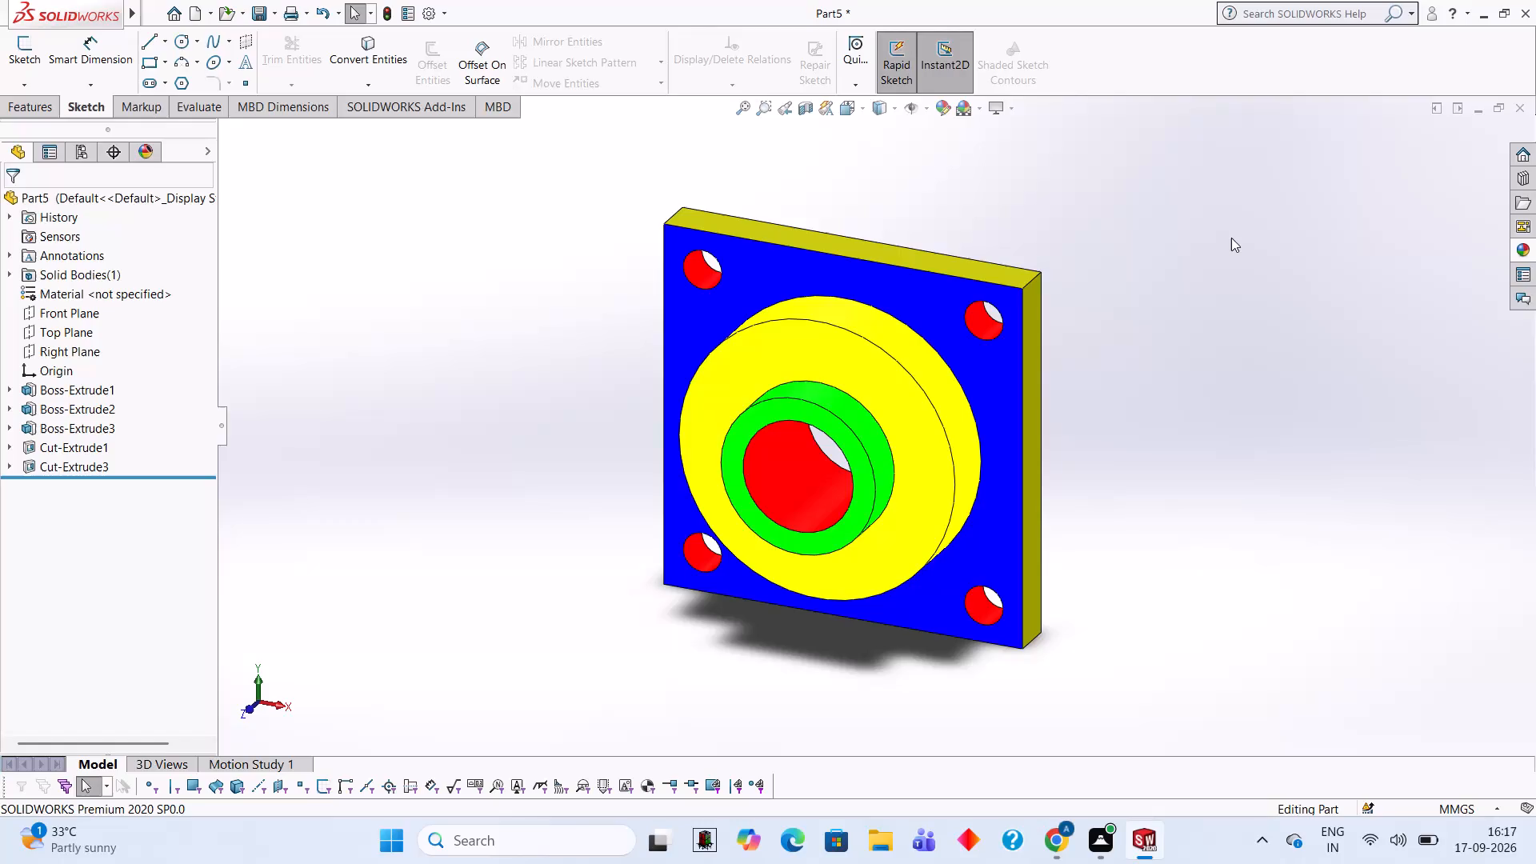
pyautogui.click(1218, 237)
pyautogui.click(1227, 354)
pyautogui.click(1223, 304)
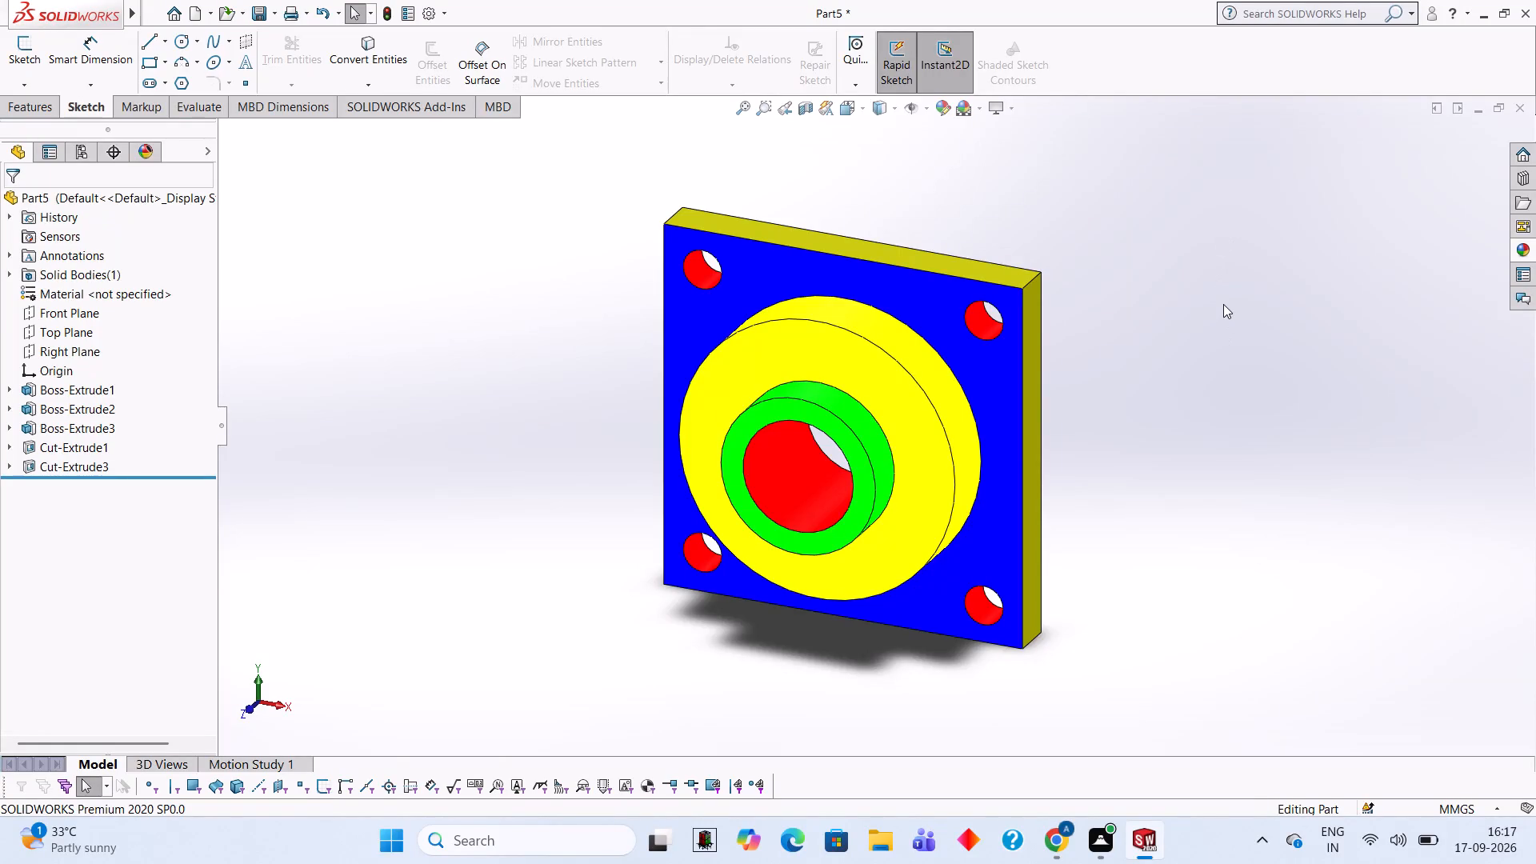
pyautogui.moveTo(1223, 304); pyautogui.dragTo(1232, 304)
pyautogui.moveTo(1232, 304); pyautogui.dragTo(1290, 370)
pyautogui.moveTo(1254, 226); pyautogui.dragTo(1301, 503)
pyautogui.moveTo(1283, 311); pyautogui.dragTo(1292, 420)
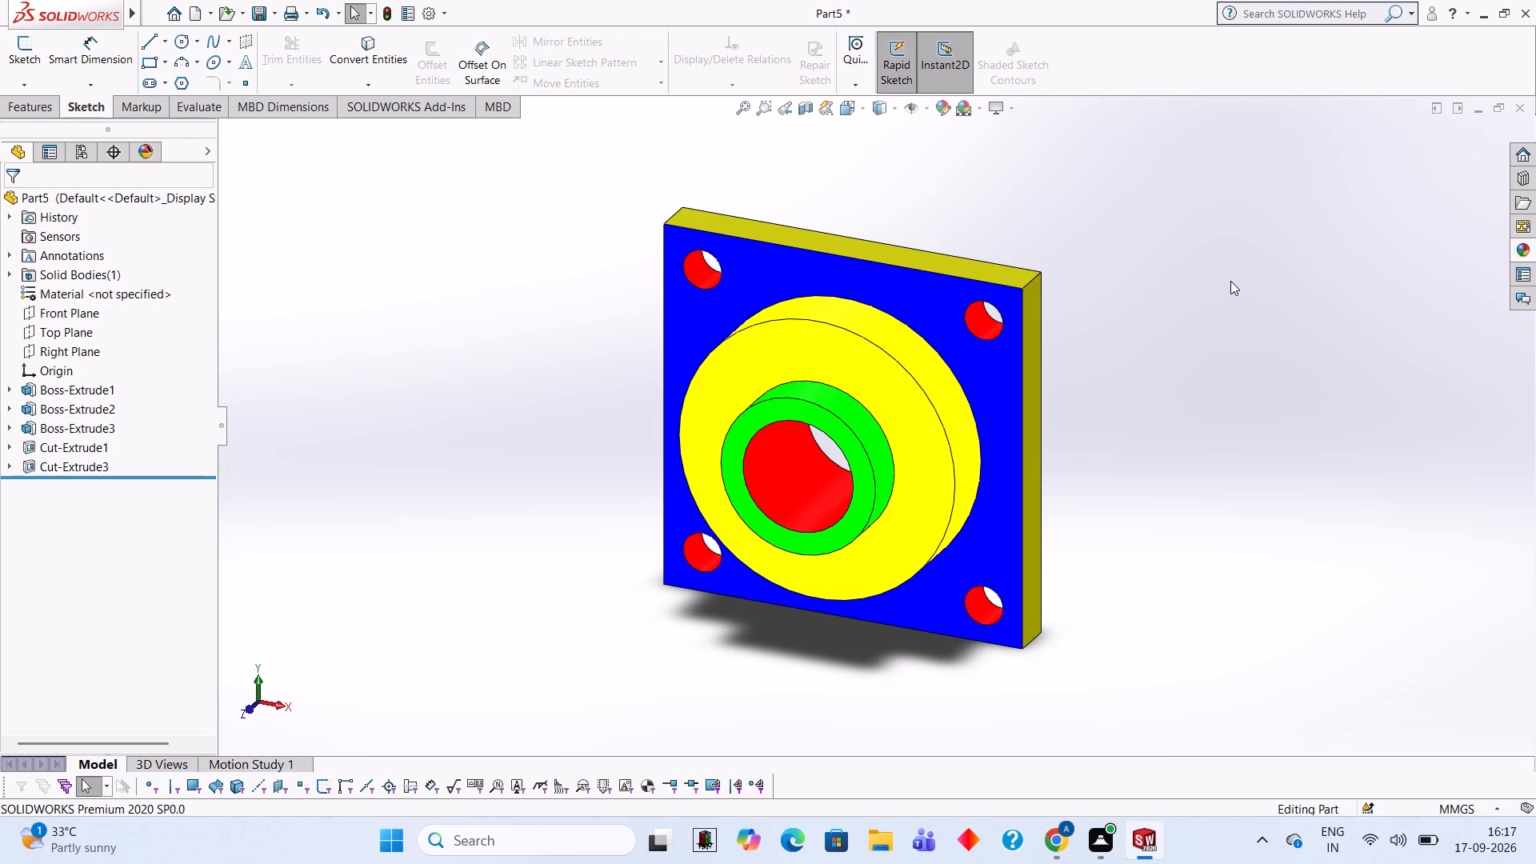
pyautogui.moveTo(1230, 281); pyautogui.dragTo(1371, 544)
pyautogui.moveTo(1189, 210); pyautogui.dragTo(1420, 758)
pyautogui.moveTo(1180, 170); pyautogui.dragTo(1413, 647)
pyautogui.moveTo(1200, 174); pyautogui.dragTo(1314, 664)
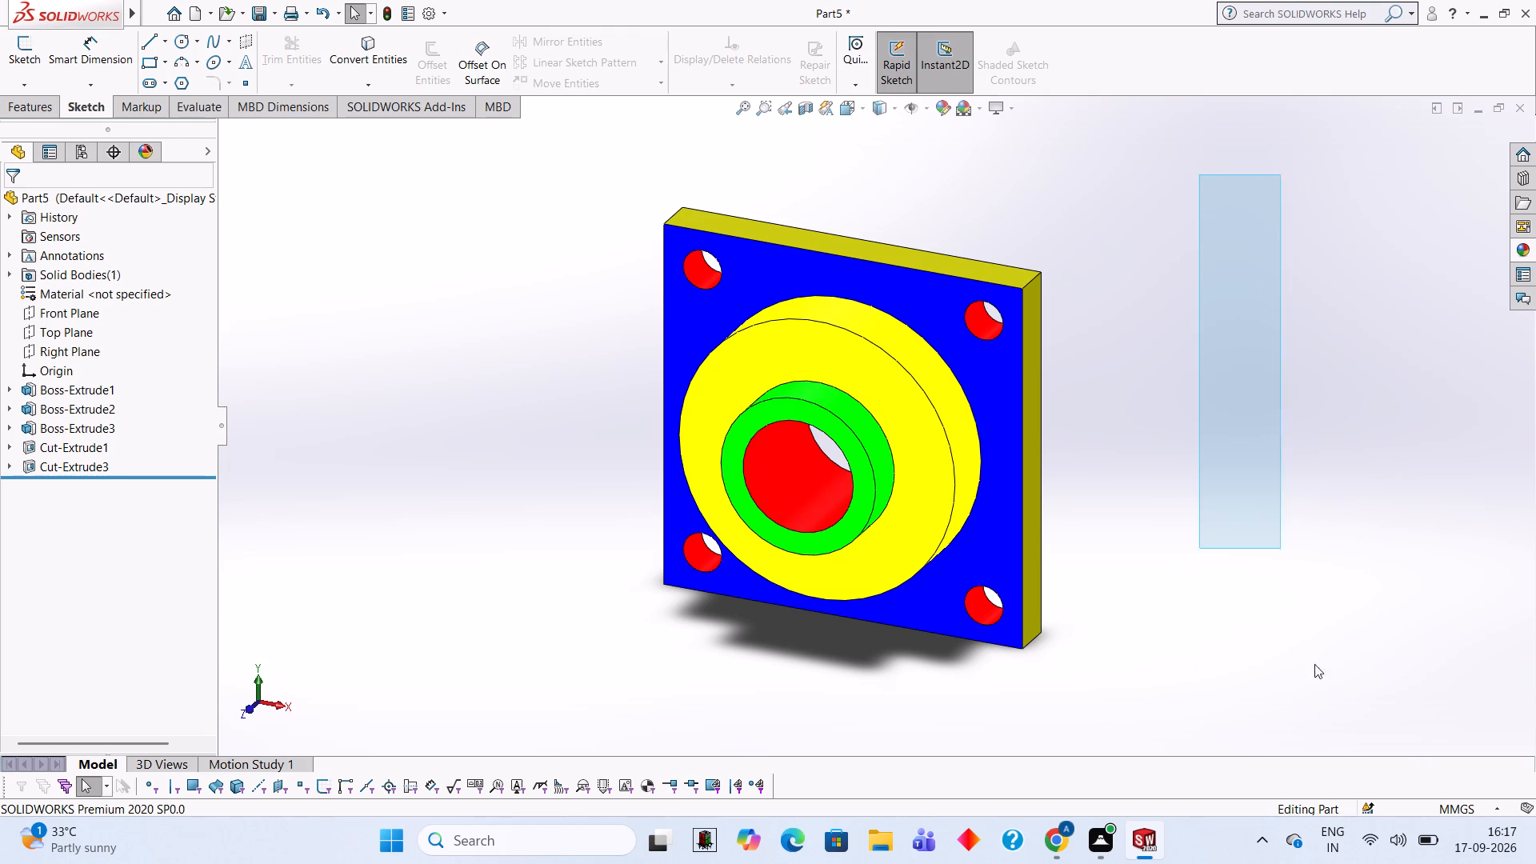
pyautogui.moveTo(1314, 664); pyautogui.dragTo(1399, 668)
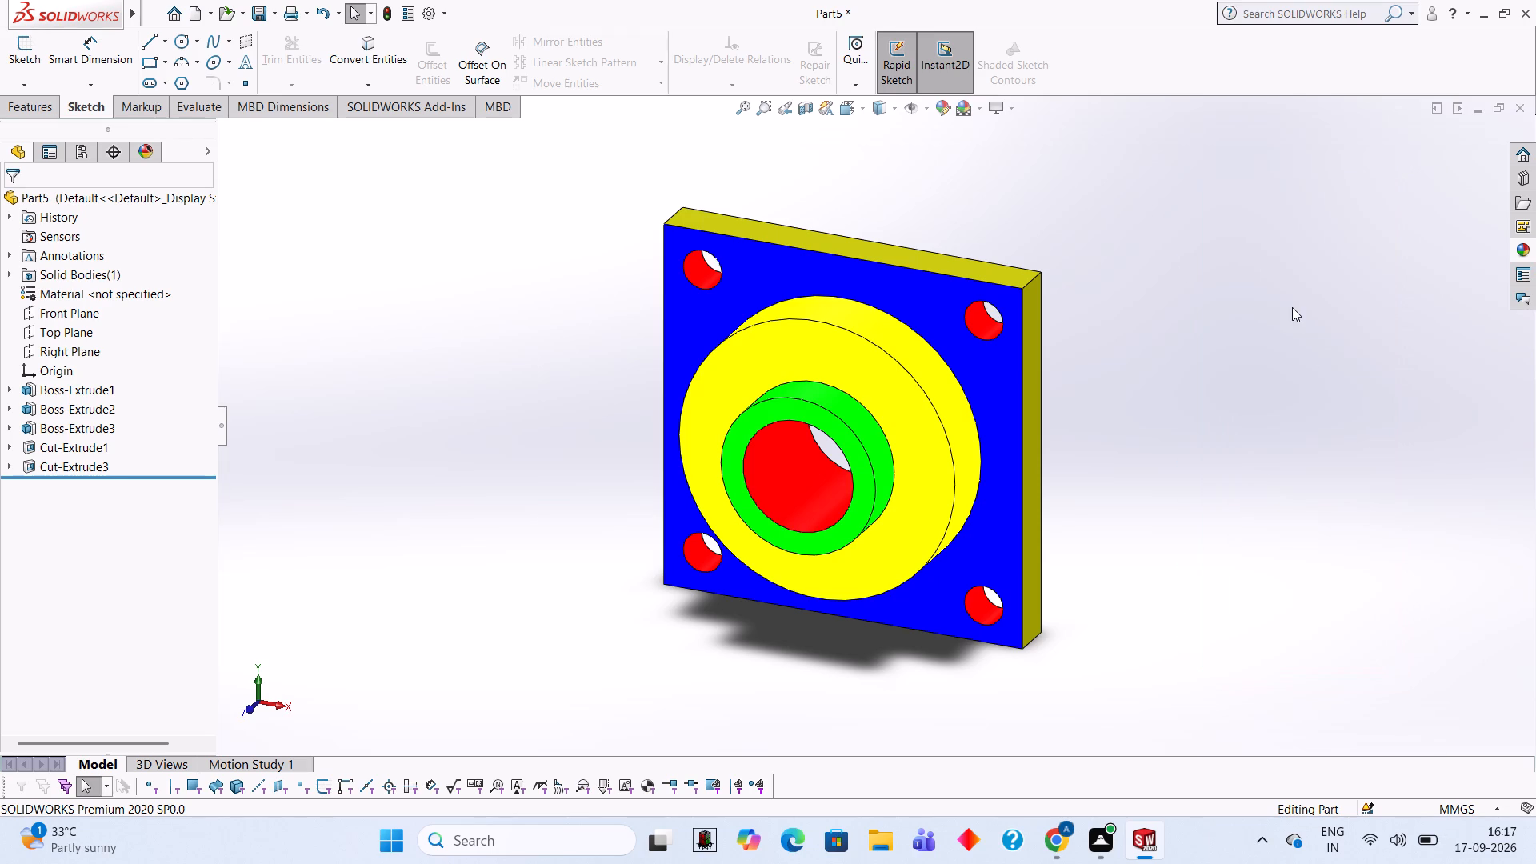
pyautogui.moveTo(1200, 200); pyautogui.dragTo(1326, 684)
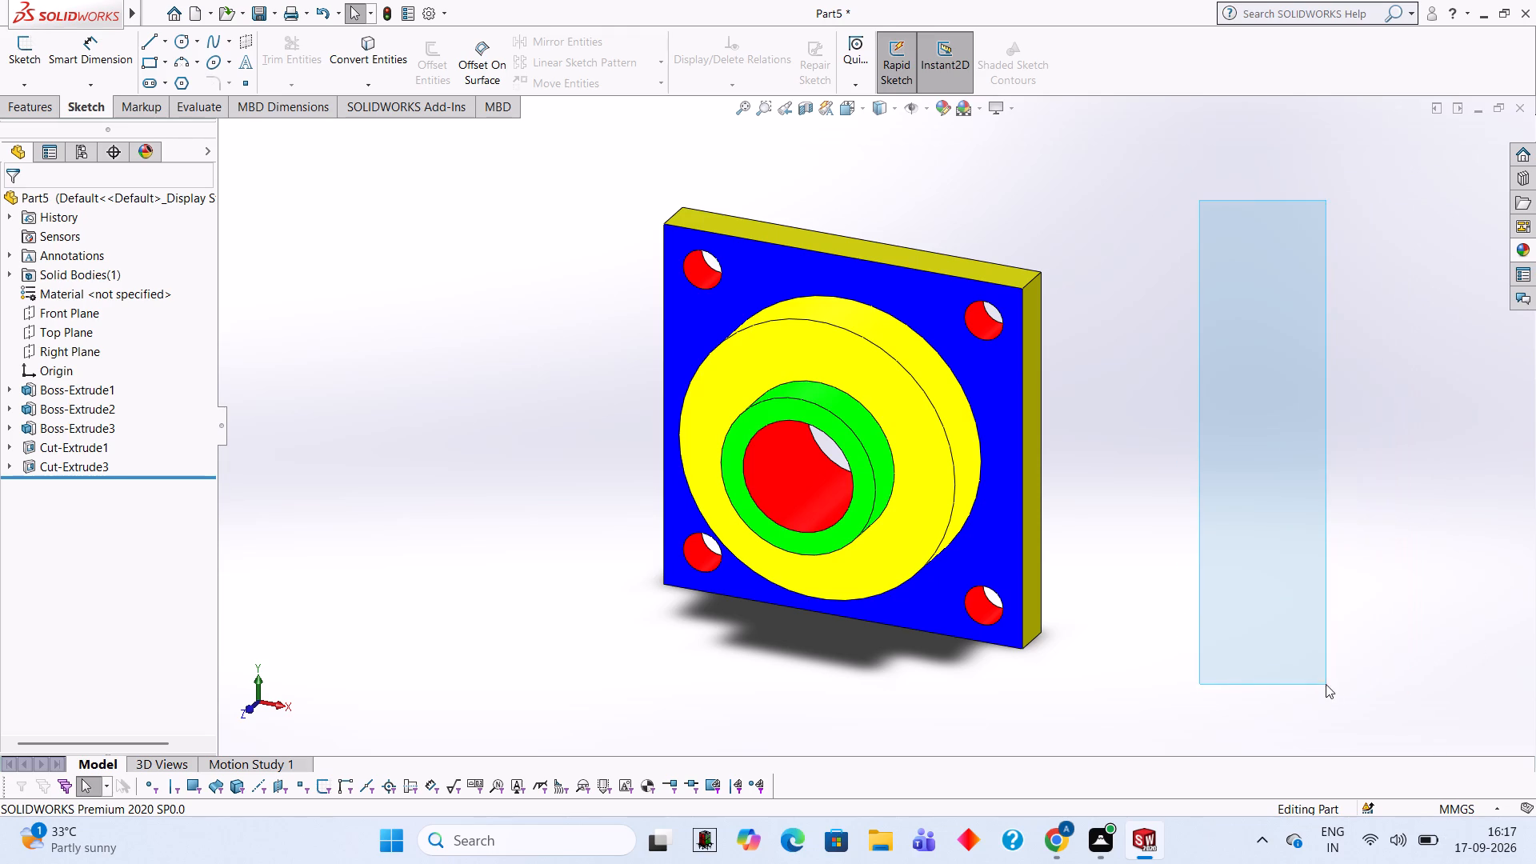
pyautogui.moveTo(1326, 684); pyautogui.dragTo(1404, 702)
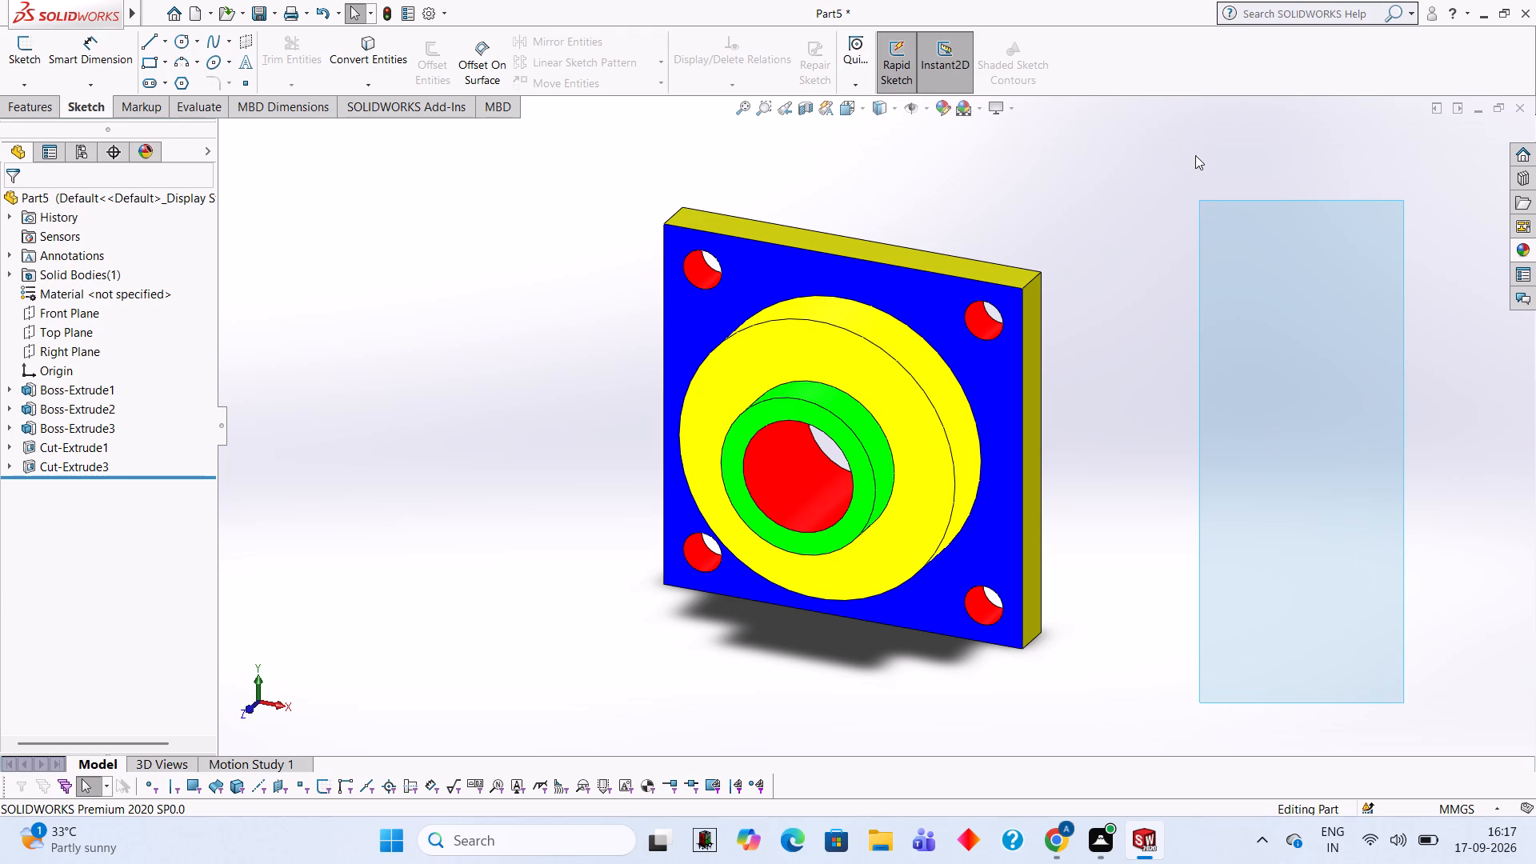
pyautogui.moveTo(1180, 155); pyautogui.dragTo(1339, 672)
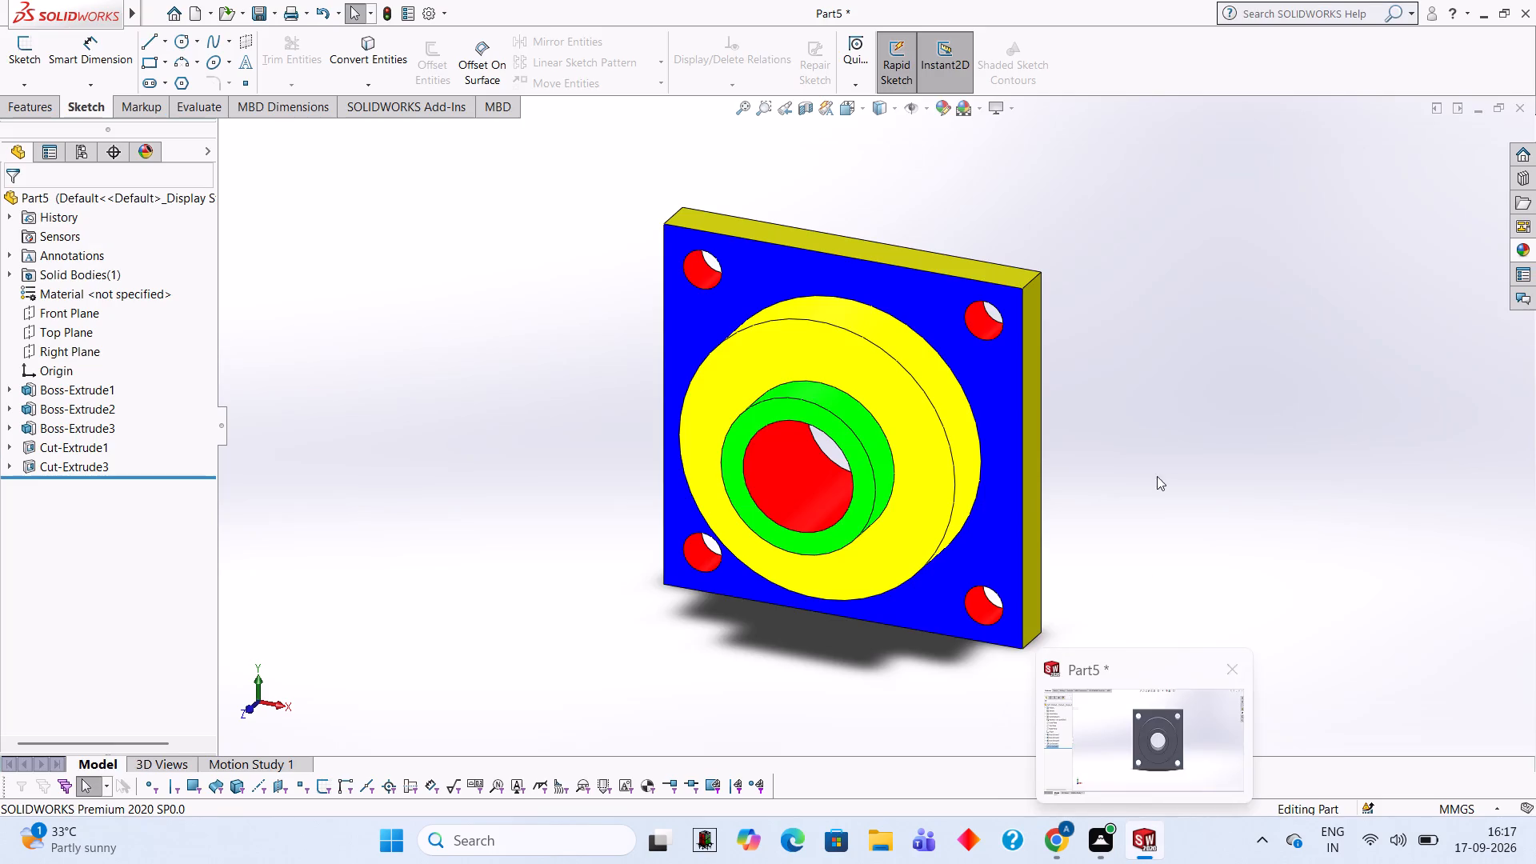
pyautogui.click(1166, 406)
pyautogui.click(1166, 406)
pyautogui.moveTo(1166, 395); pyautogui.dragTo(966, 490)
# Apply the White LED appearance from the back of the part to the whole square plate feature, Boss-Extrude1.
pyautogui.rightClick(1210, 414)
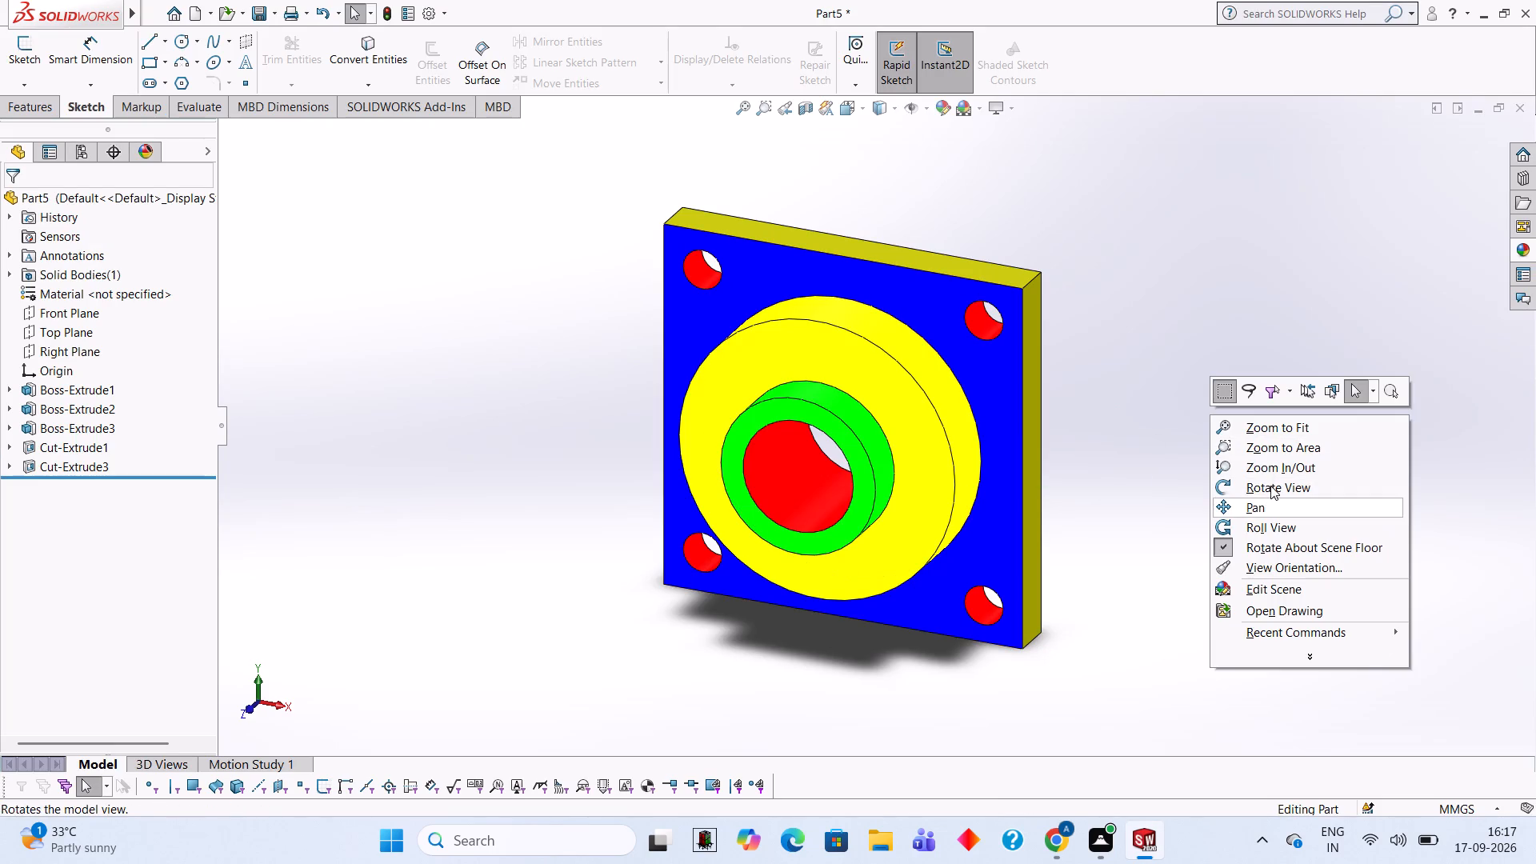
pyautogui.click(1270, 486)
pyautogui.moveTo(1266, 486); pyautogui.dragTo(756, 532)
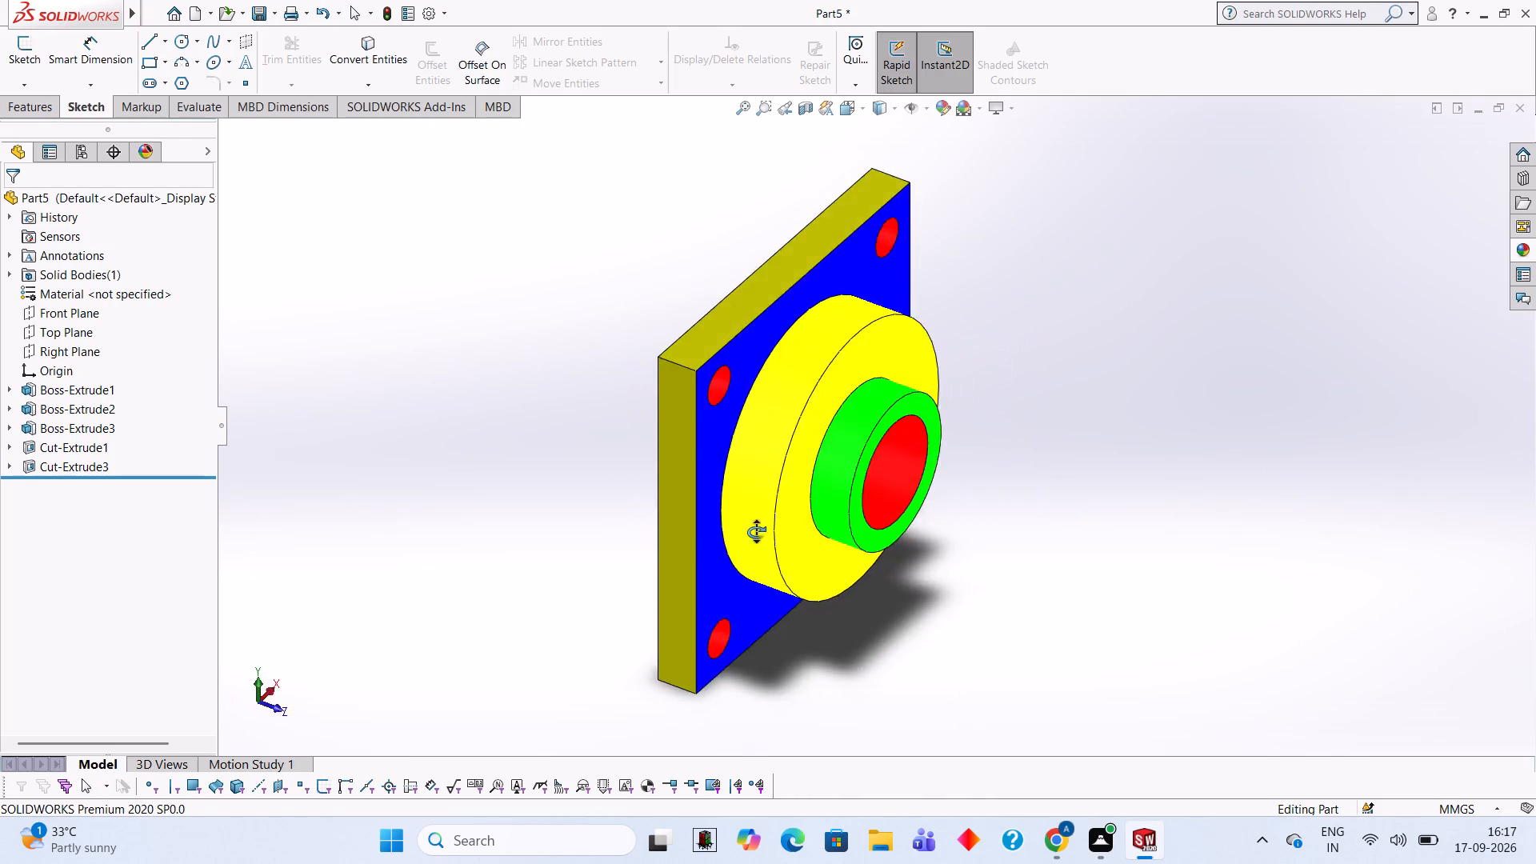
pyautogui.moveTo(756, 532); pyautogui.dragTo(714, 426)
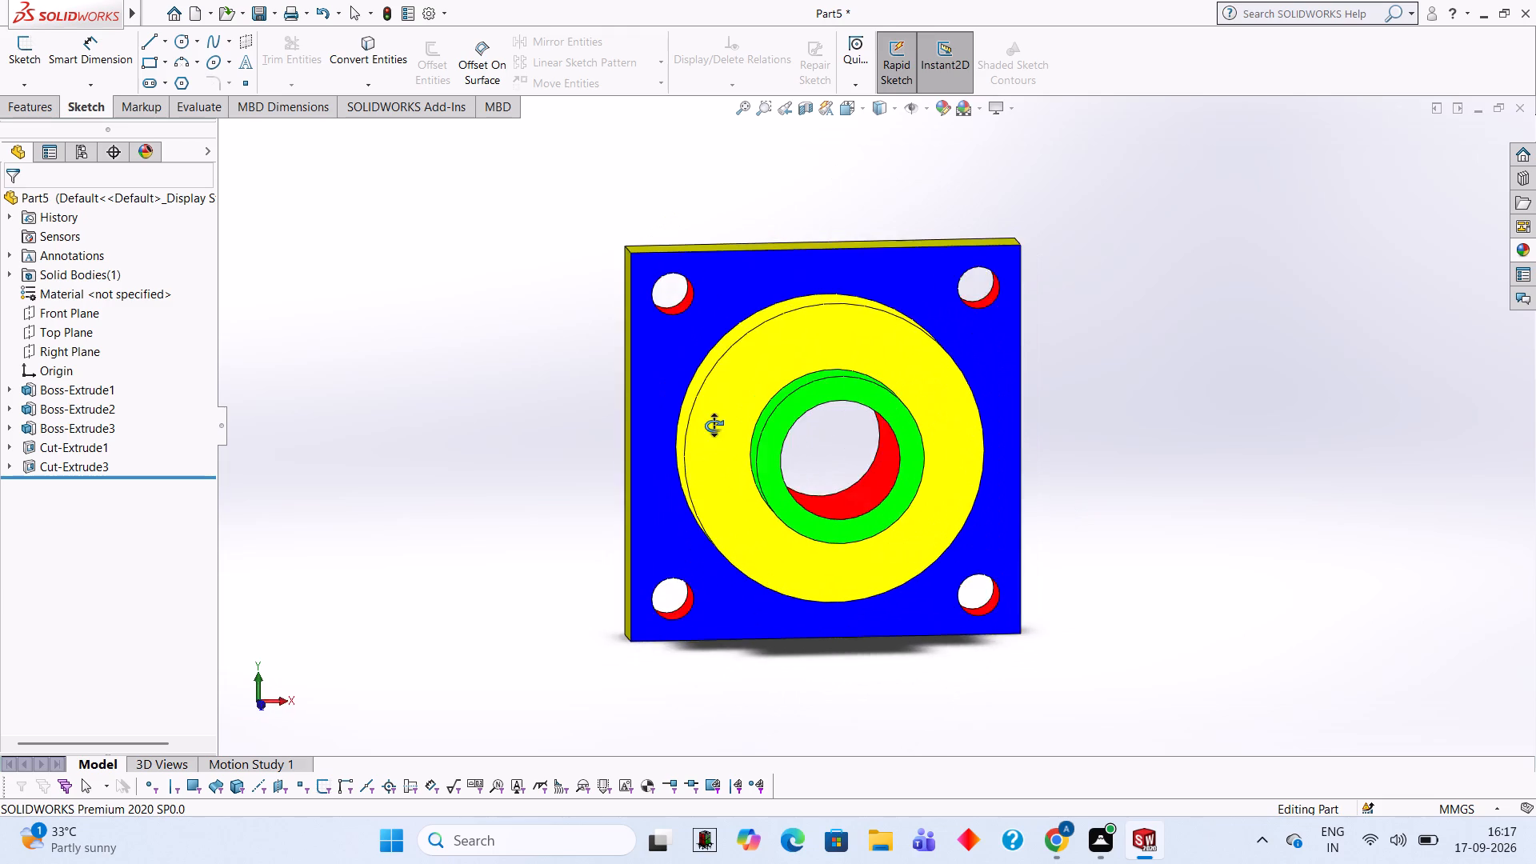
pyautogui.moveTo(714, 426); pyautogui.dragTo(824, 434)
pyautogui.moveTo(825, 433); pyautogui.dragTo(1068, 488)
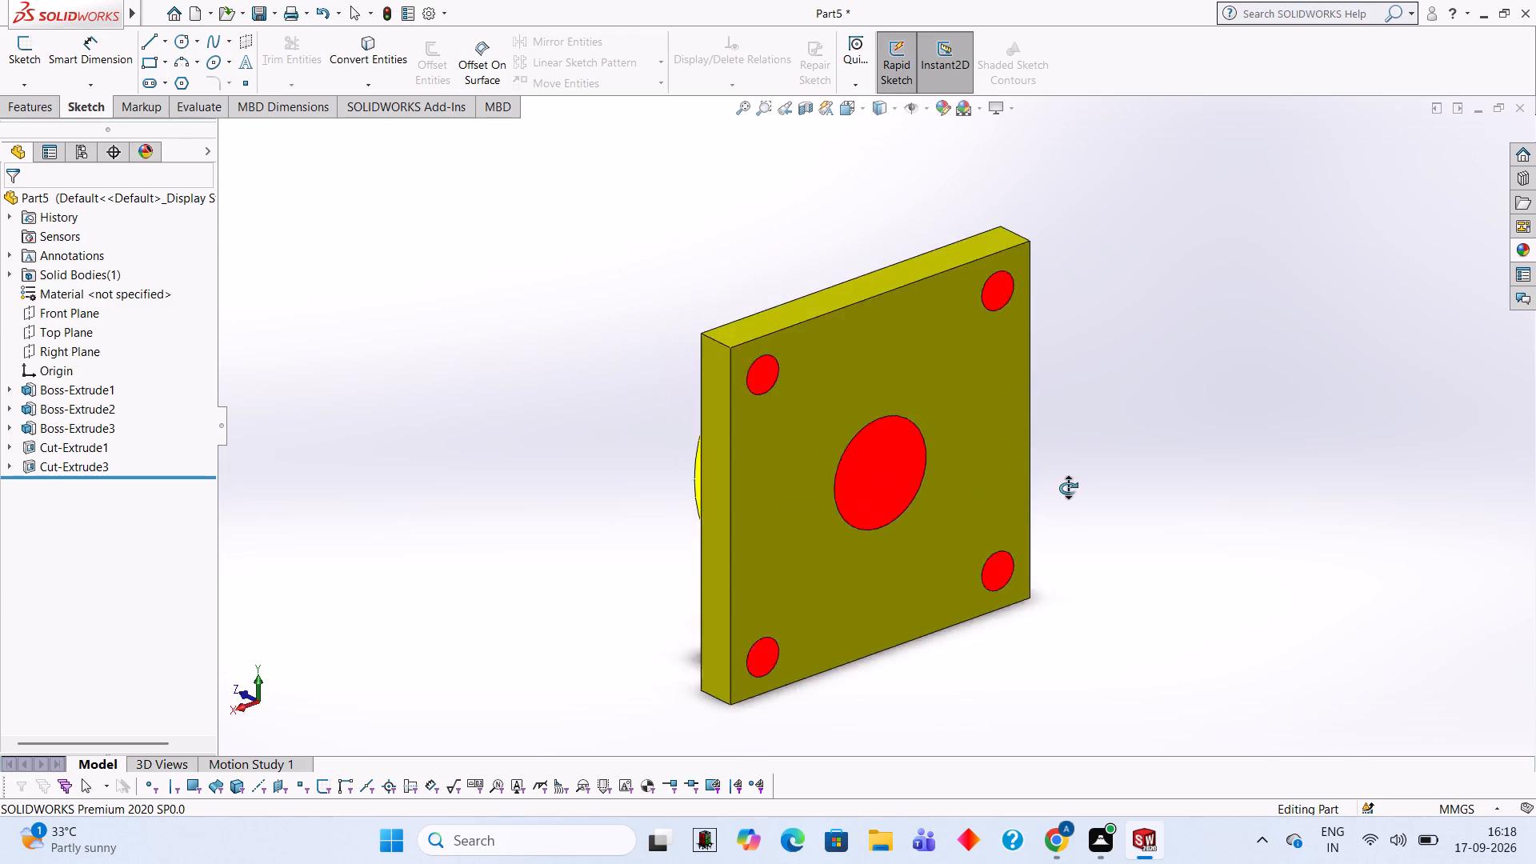
pyautogui.moveTo(1068, 488); pyautogui.dragTo(1042, 445)
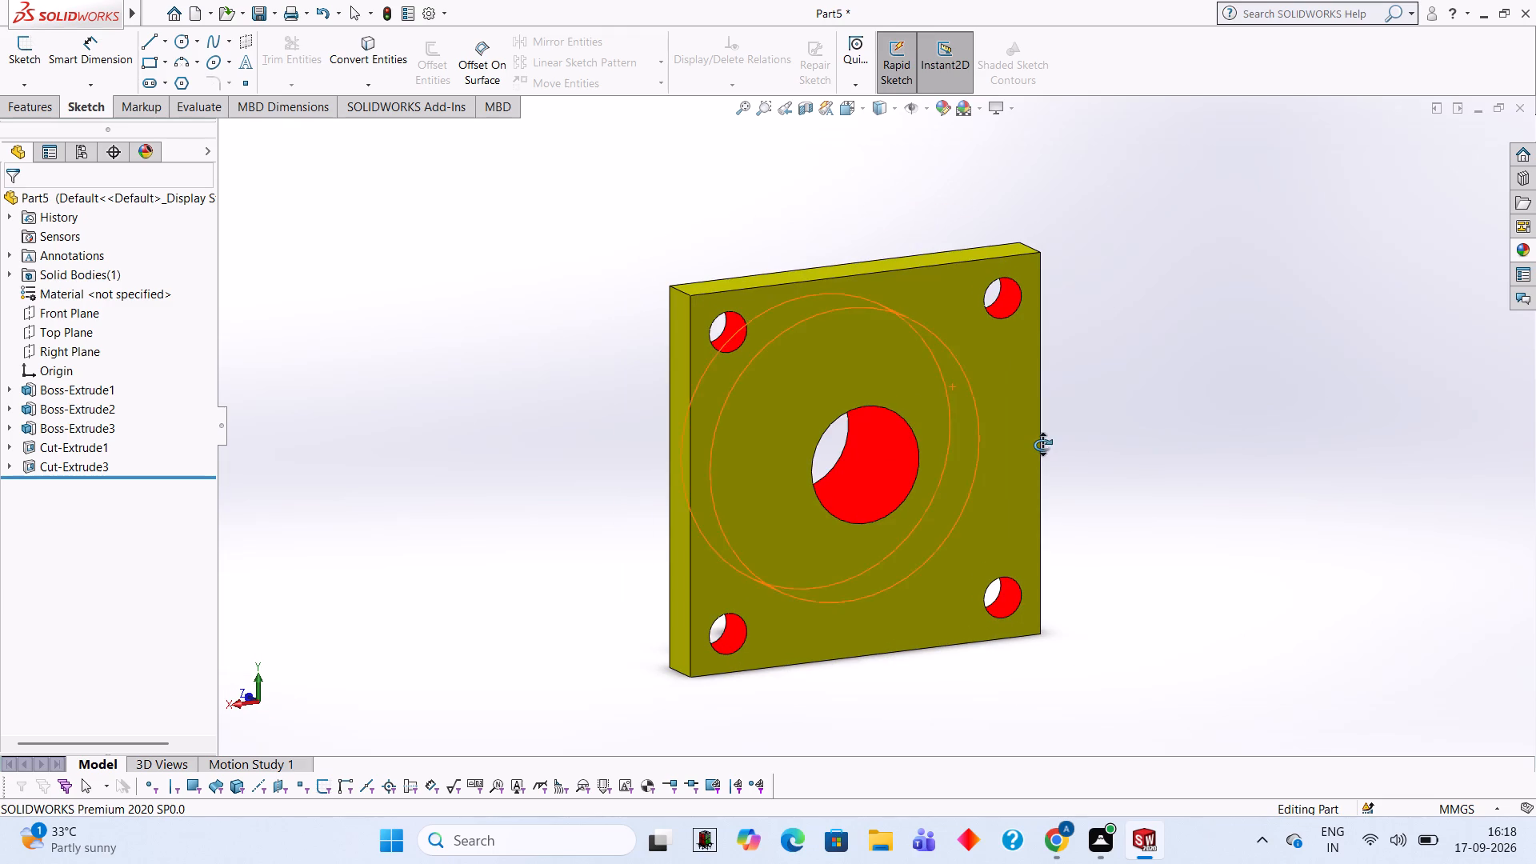
pyautogui.click(1529, 246)
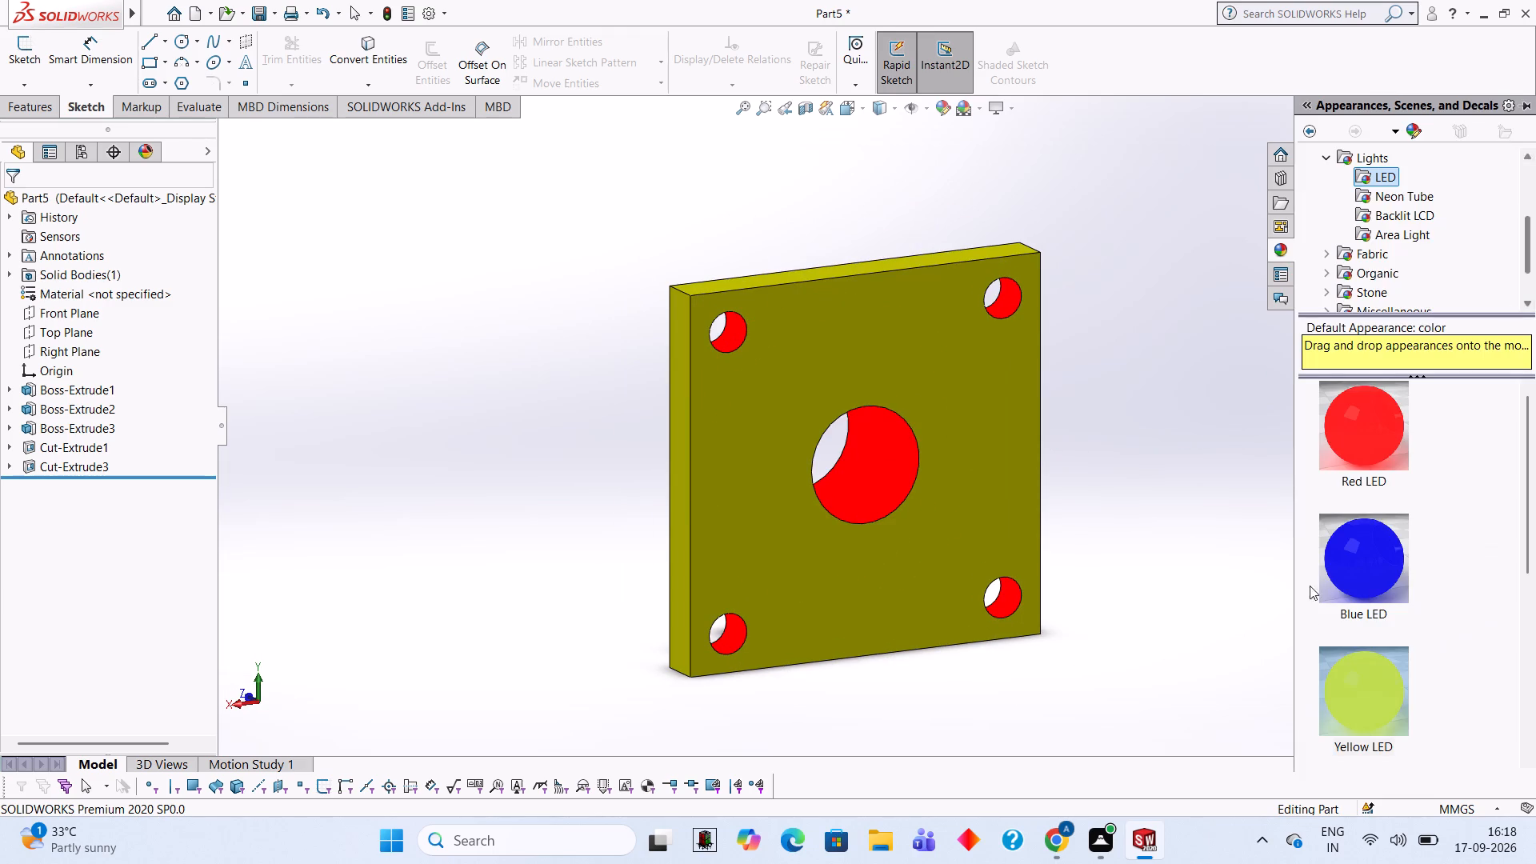
pyautogui.scroll(-2, 1406, 659)
pyautogui.click(1370, 555)
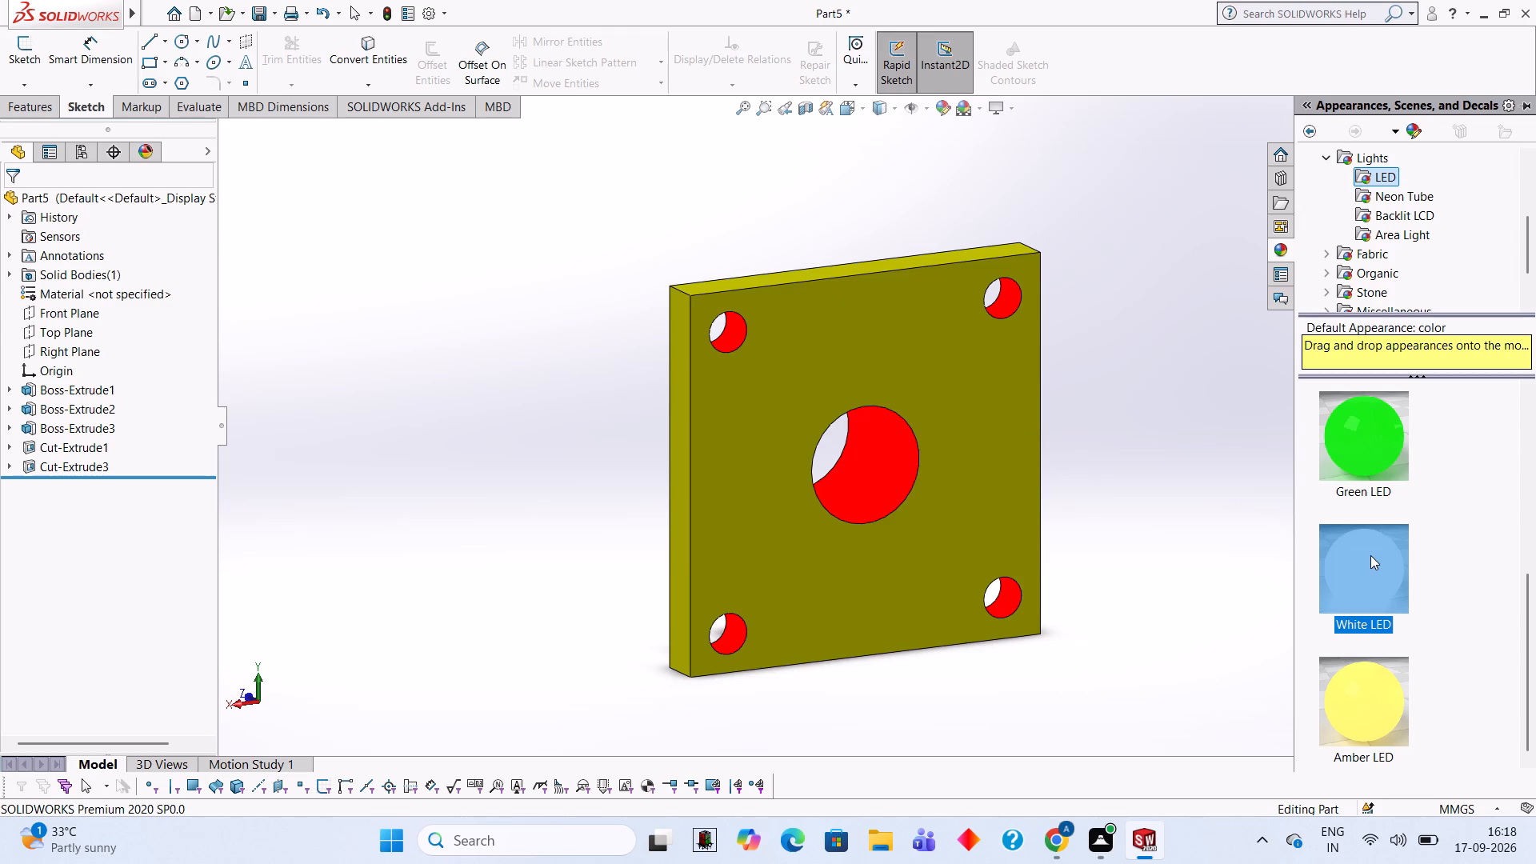
pyautogui.moveTo(1339, 554); pyautogui.dragTo(950, 515)
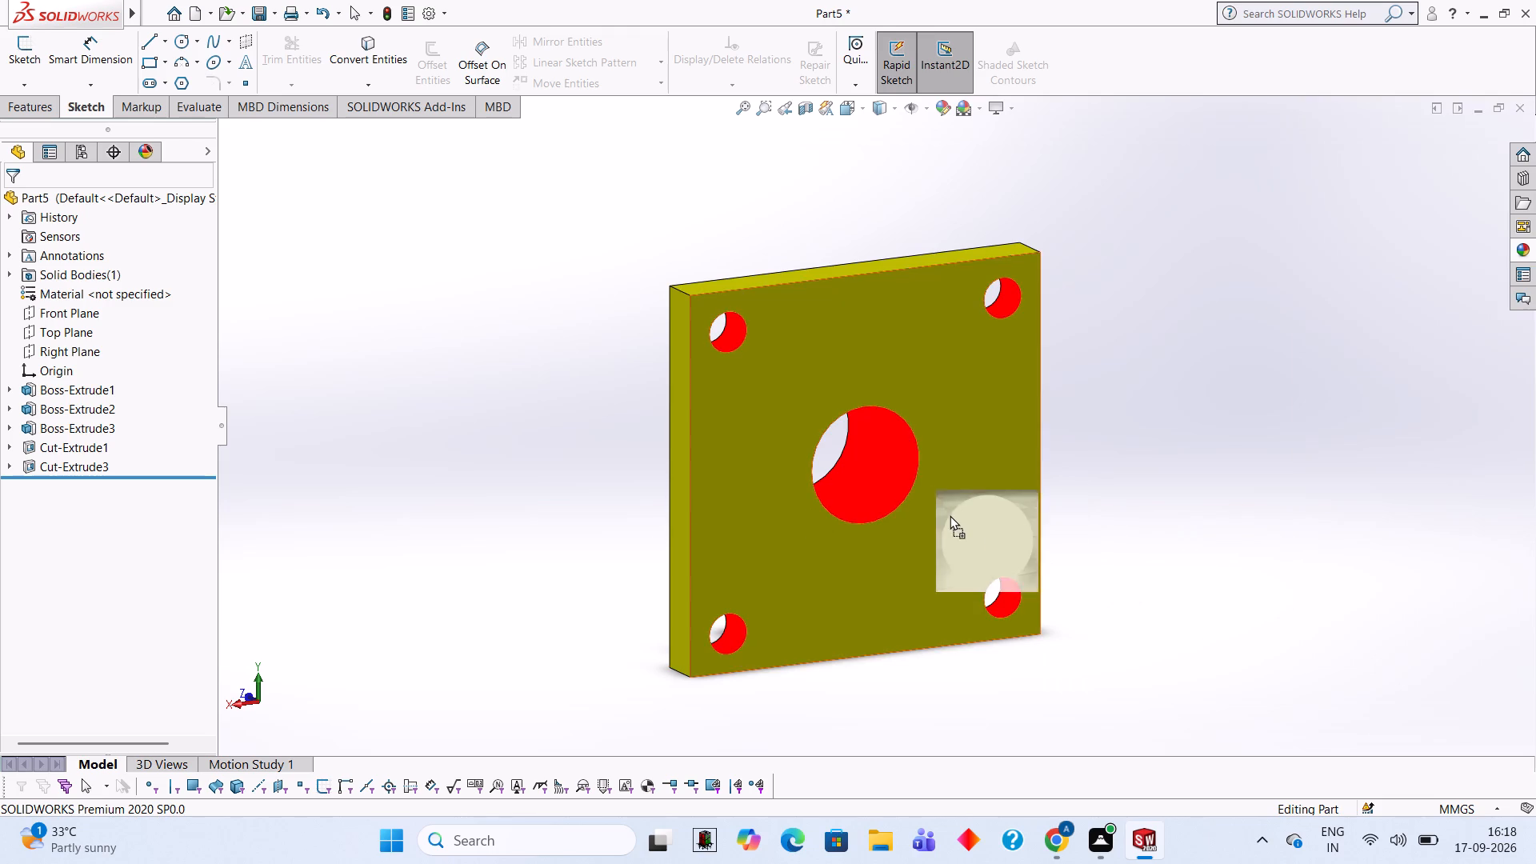
pyautogui.moveTo(950, 515); pyautogui.dragTo(949, 515)
pyautogui.click(949, 515)
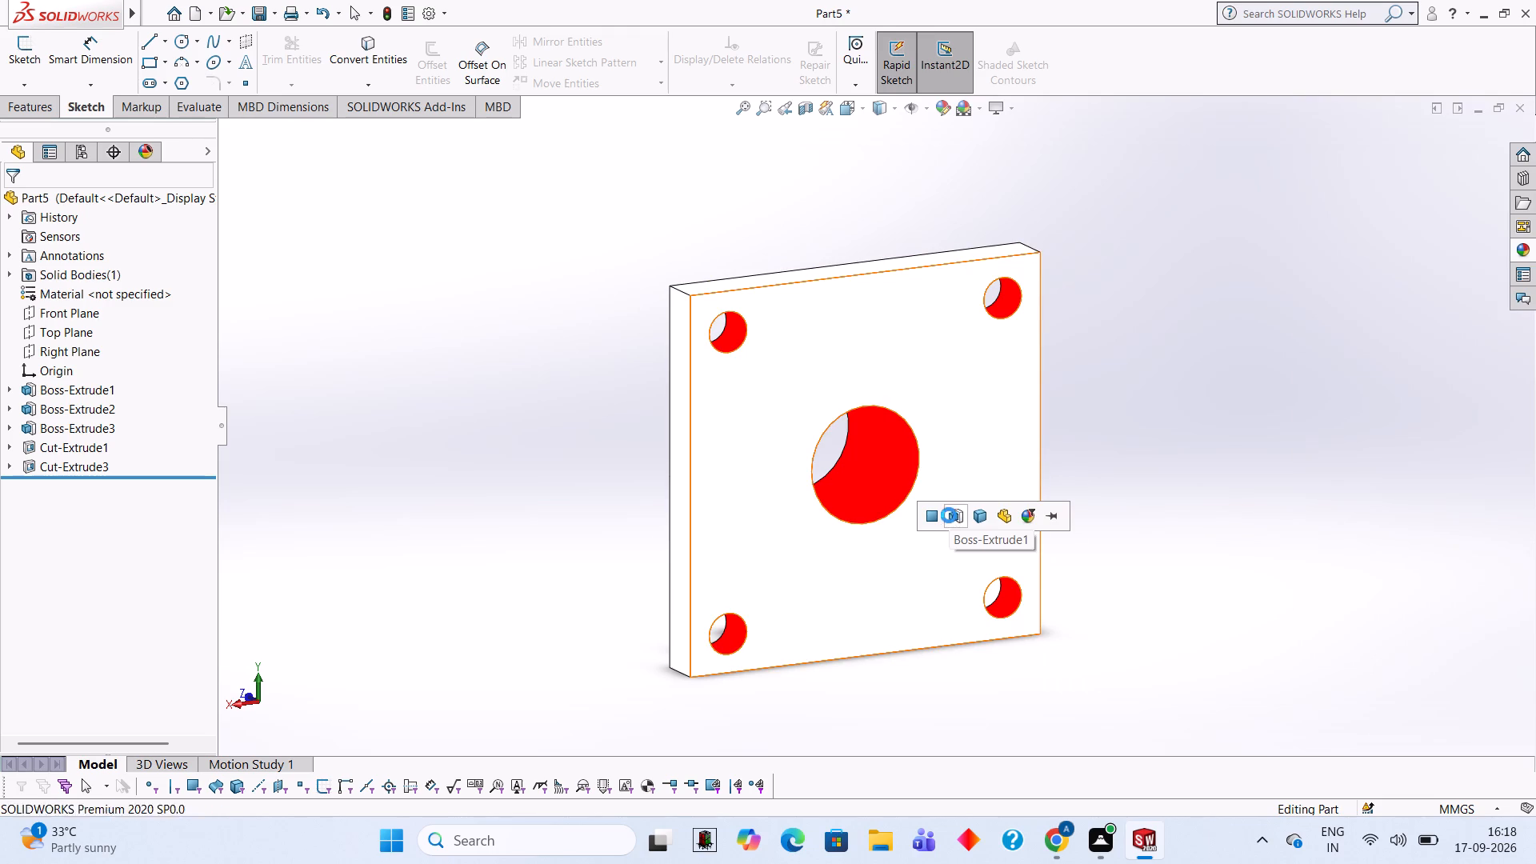
# Examine the recoloured square plate from its side and front.
pyautogui.rightClick(1241, 330)
pyautogui.click(1302, 425)
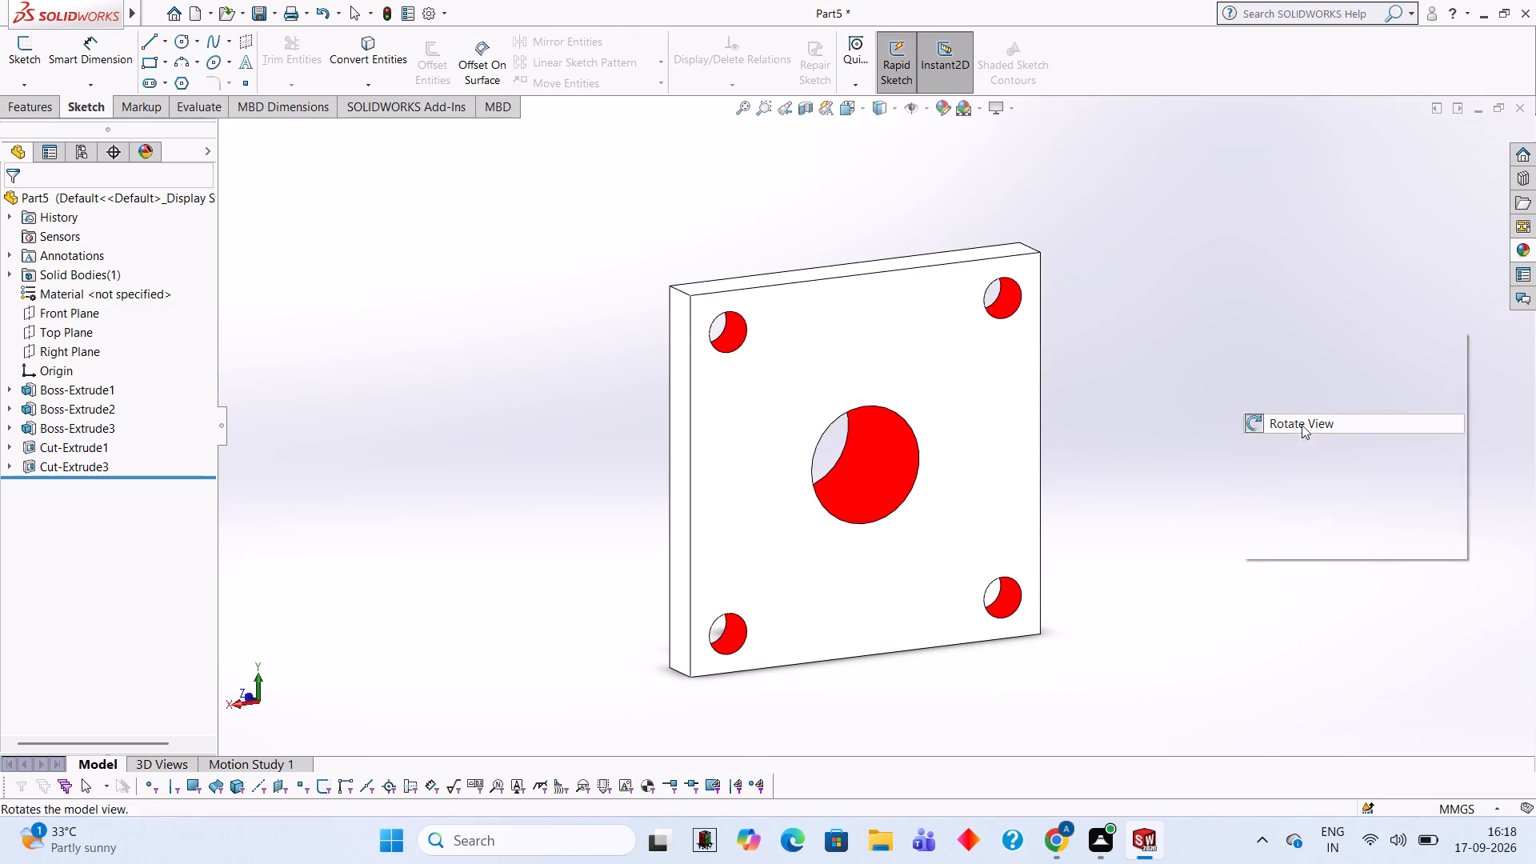
pyautogui.moveTo(1022, 426); pyautogui.dragTo(1150, 422)
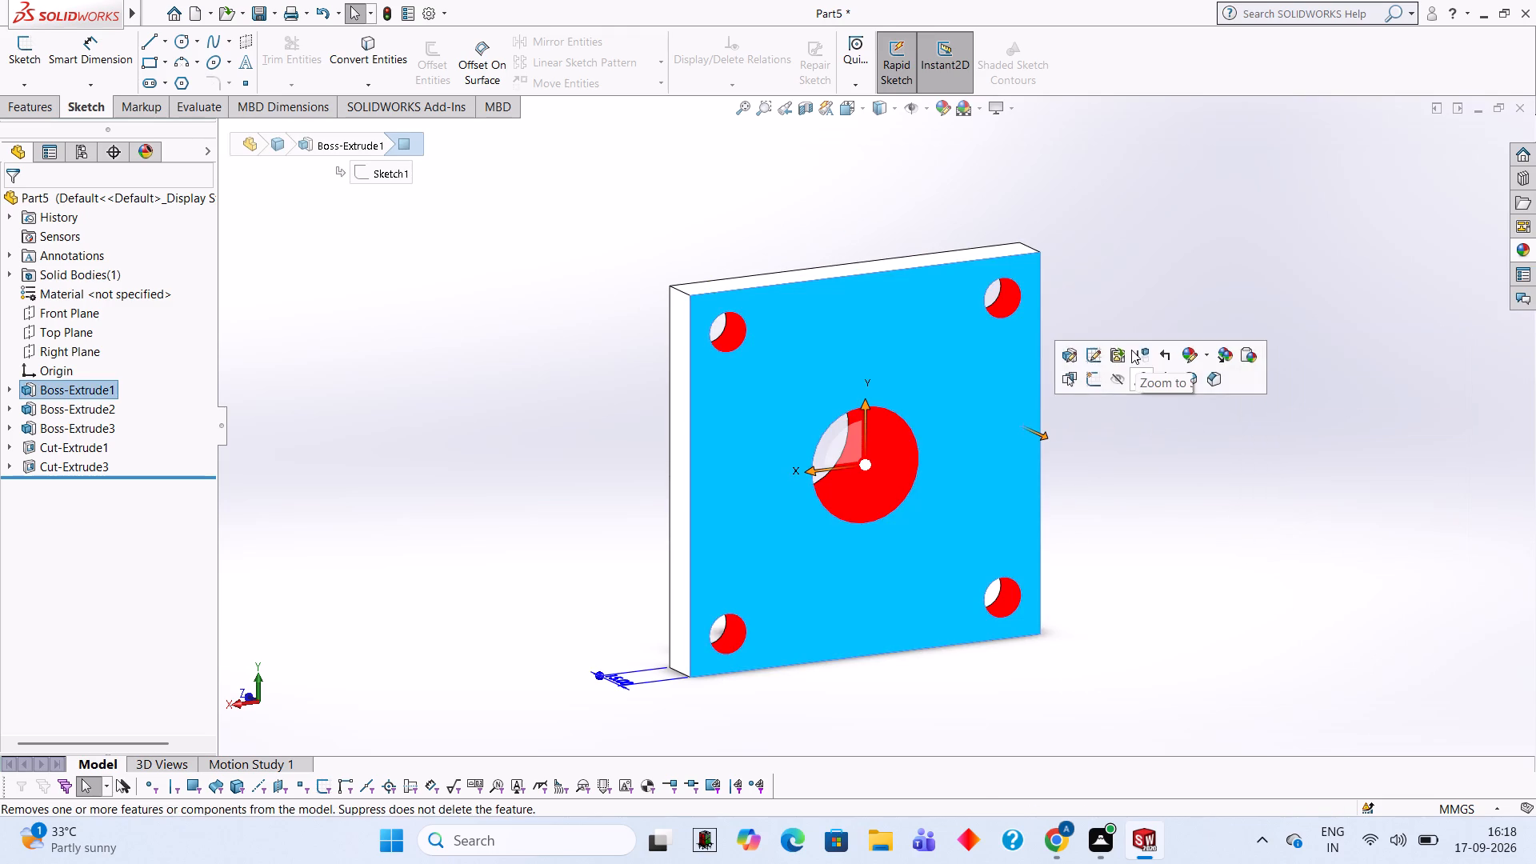
pyautogui.press('Escape')
pyautogui.rightClick(1344, 242)
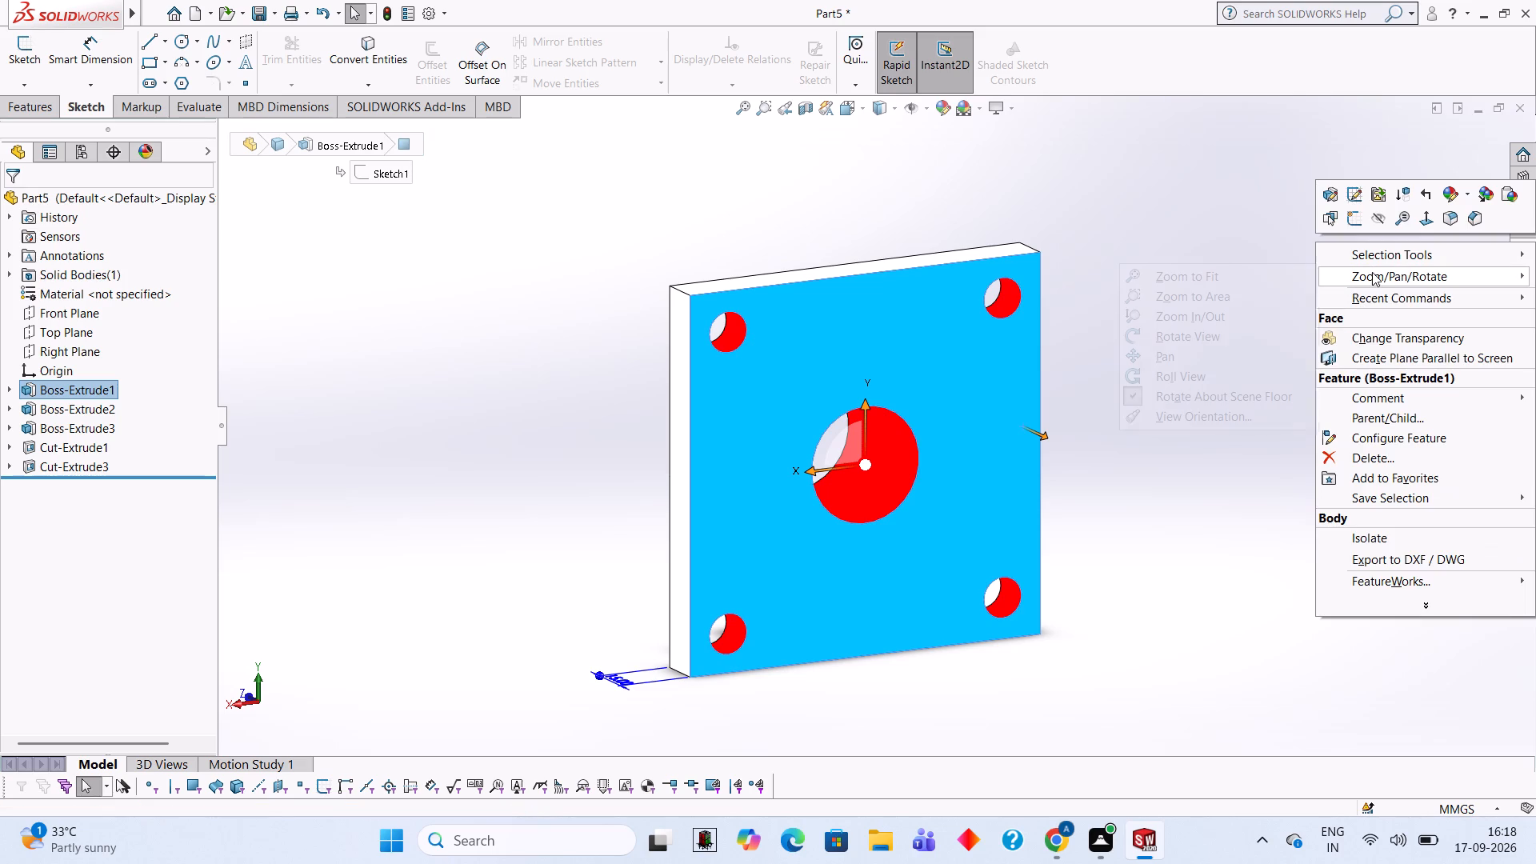
pyautogui.click(1372, 272)
pyautogui.click(1218, 335)
pyautogui.moveTo(1095, 362); pyautogui.dragTo(1250, 348)
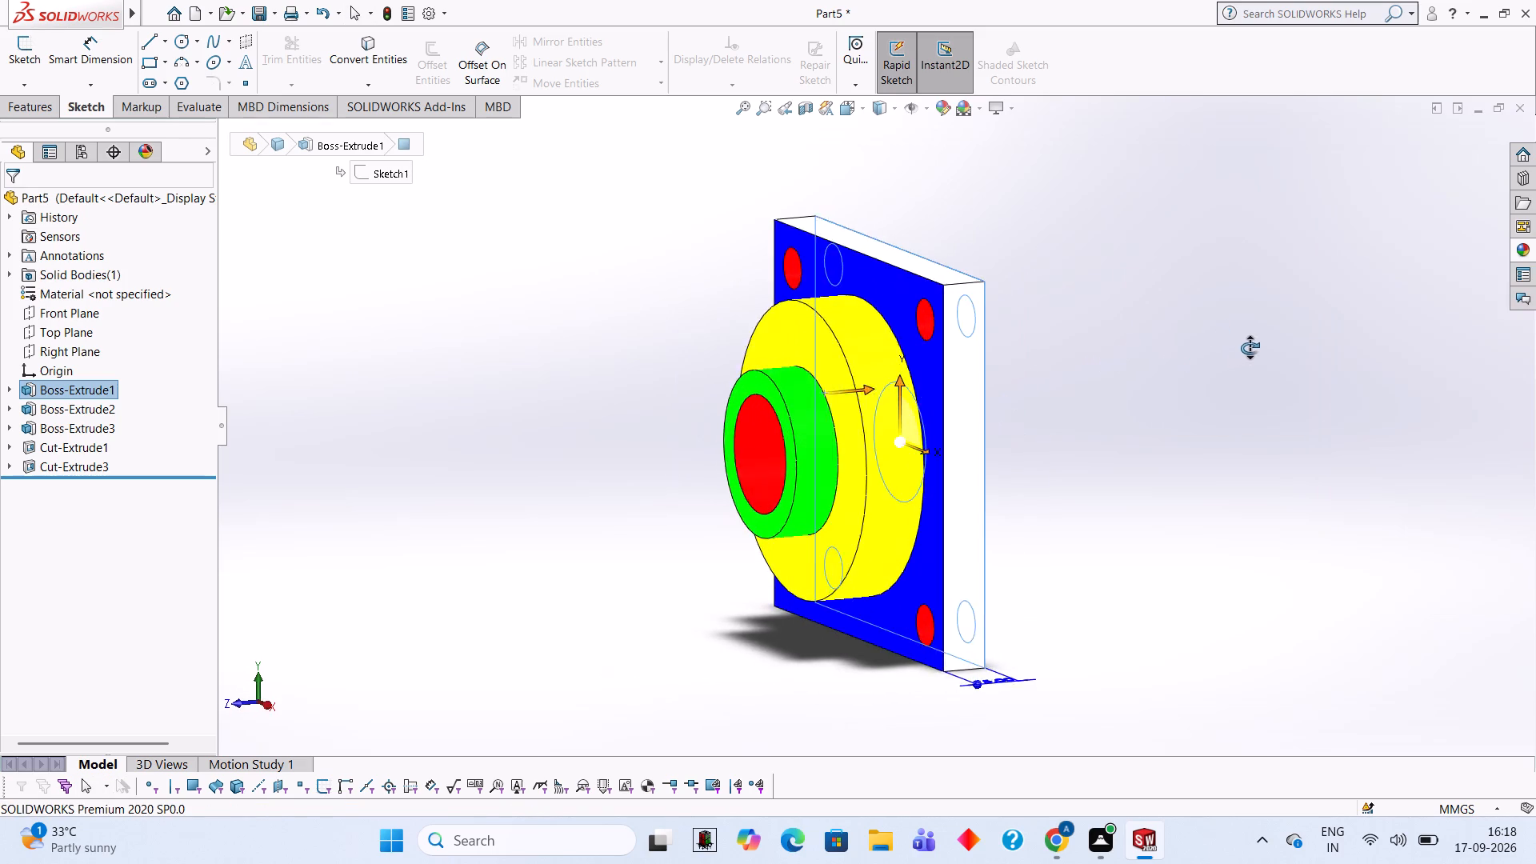
pyautogui.moveTo(1250, 348); pyautogui.dragTo(1280, 338)
pyautogui.press('Escape')
pyautogui.press('Escape')
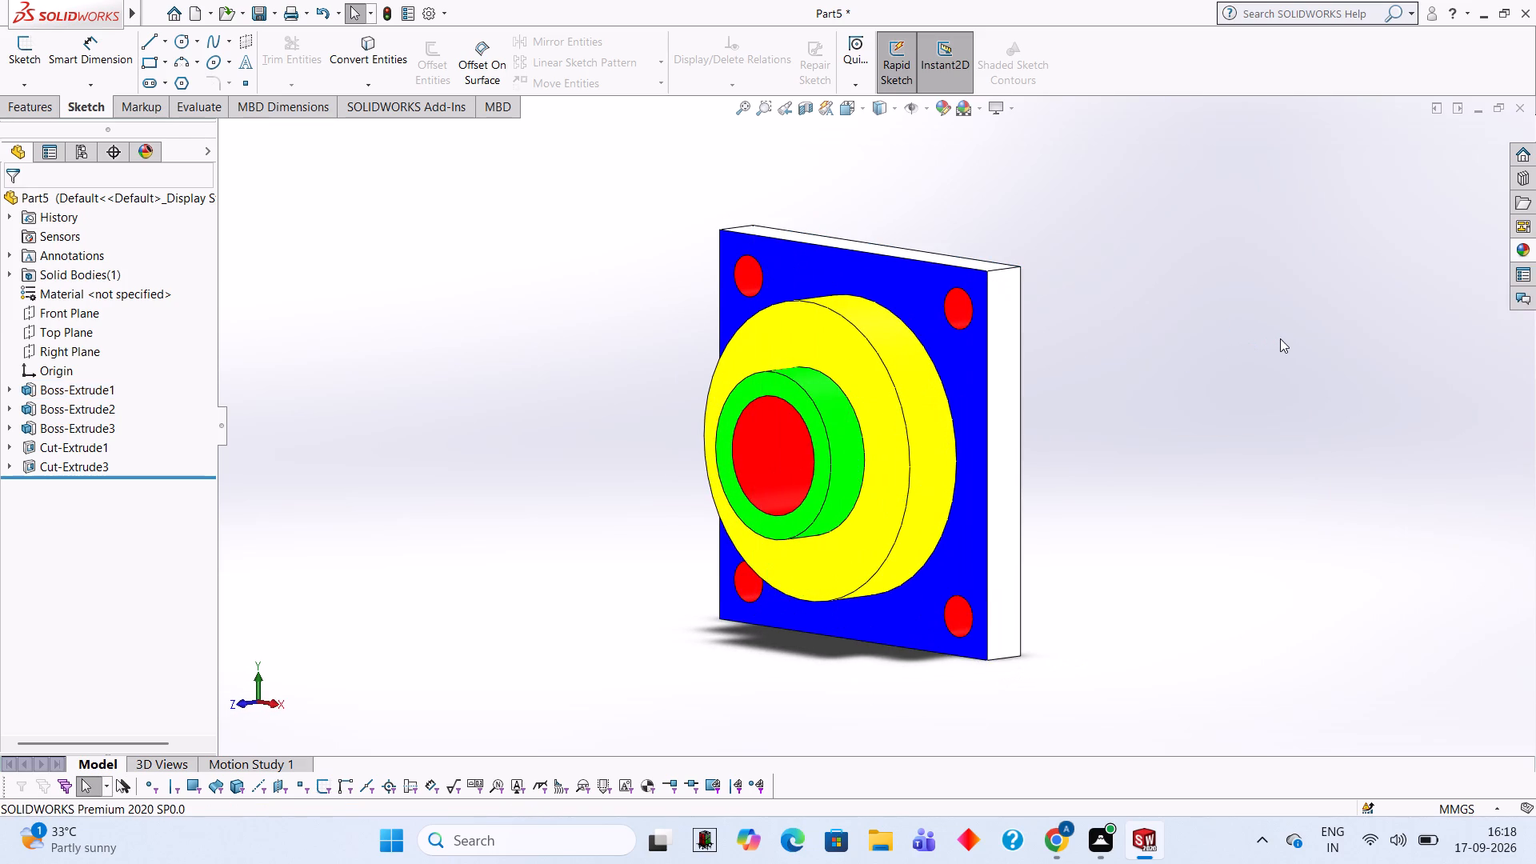
pyautogui.press('Escape')
# Look through the LED, Neon Tube, Backlit LCD, Area Light, Fabric and Organic appearances for another plate finish.
pyautogui.click(1521, 245)
pyautogui.scroll(-1, 1431, 506)
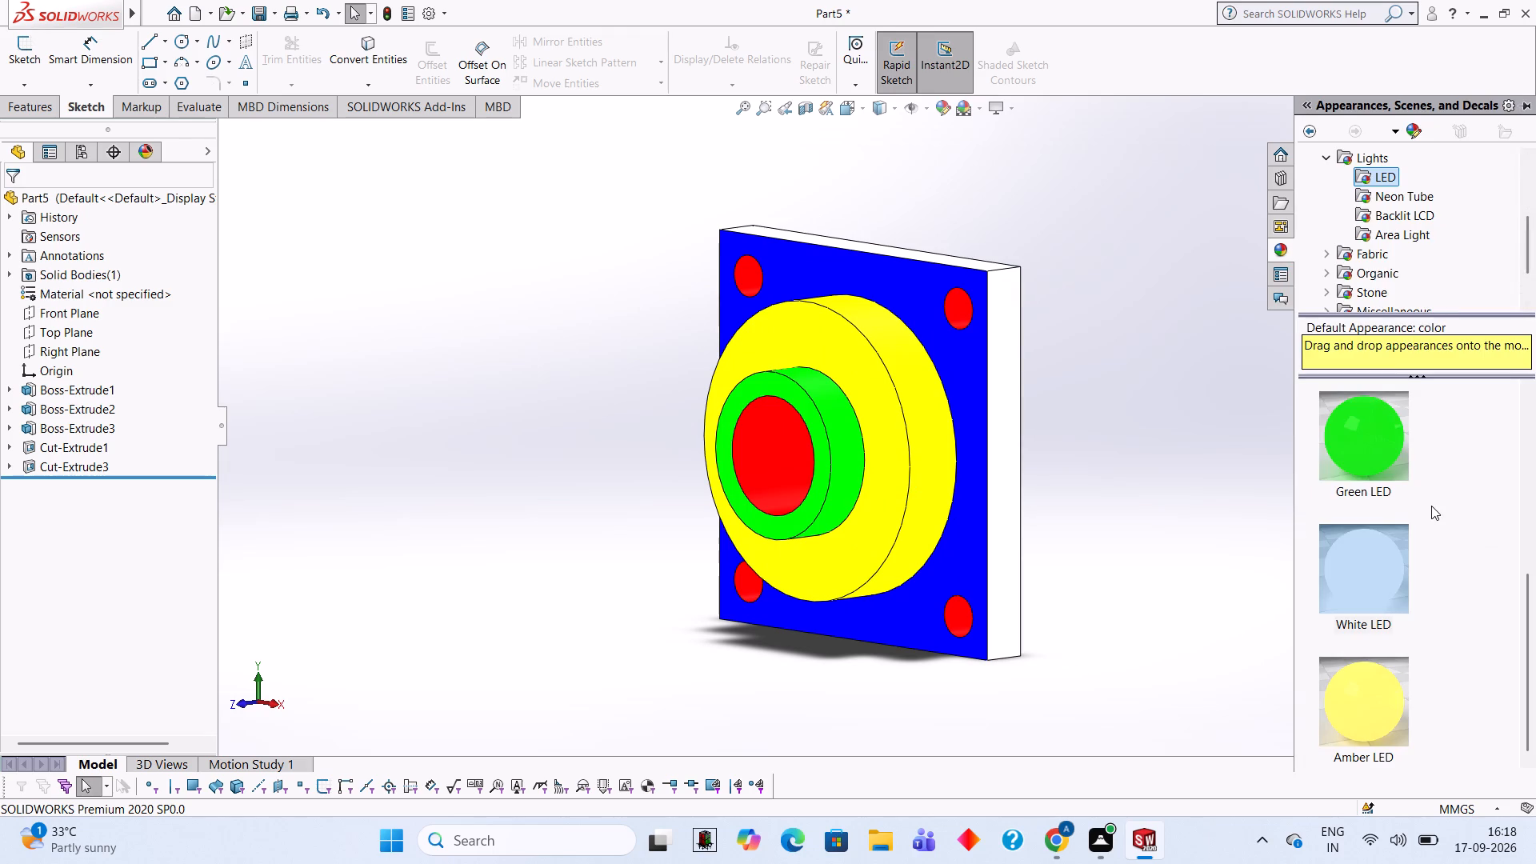
pyautogui.scroll(-2, 1431, 506)
pyautogui.scroll(3, 1412, 517)
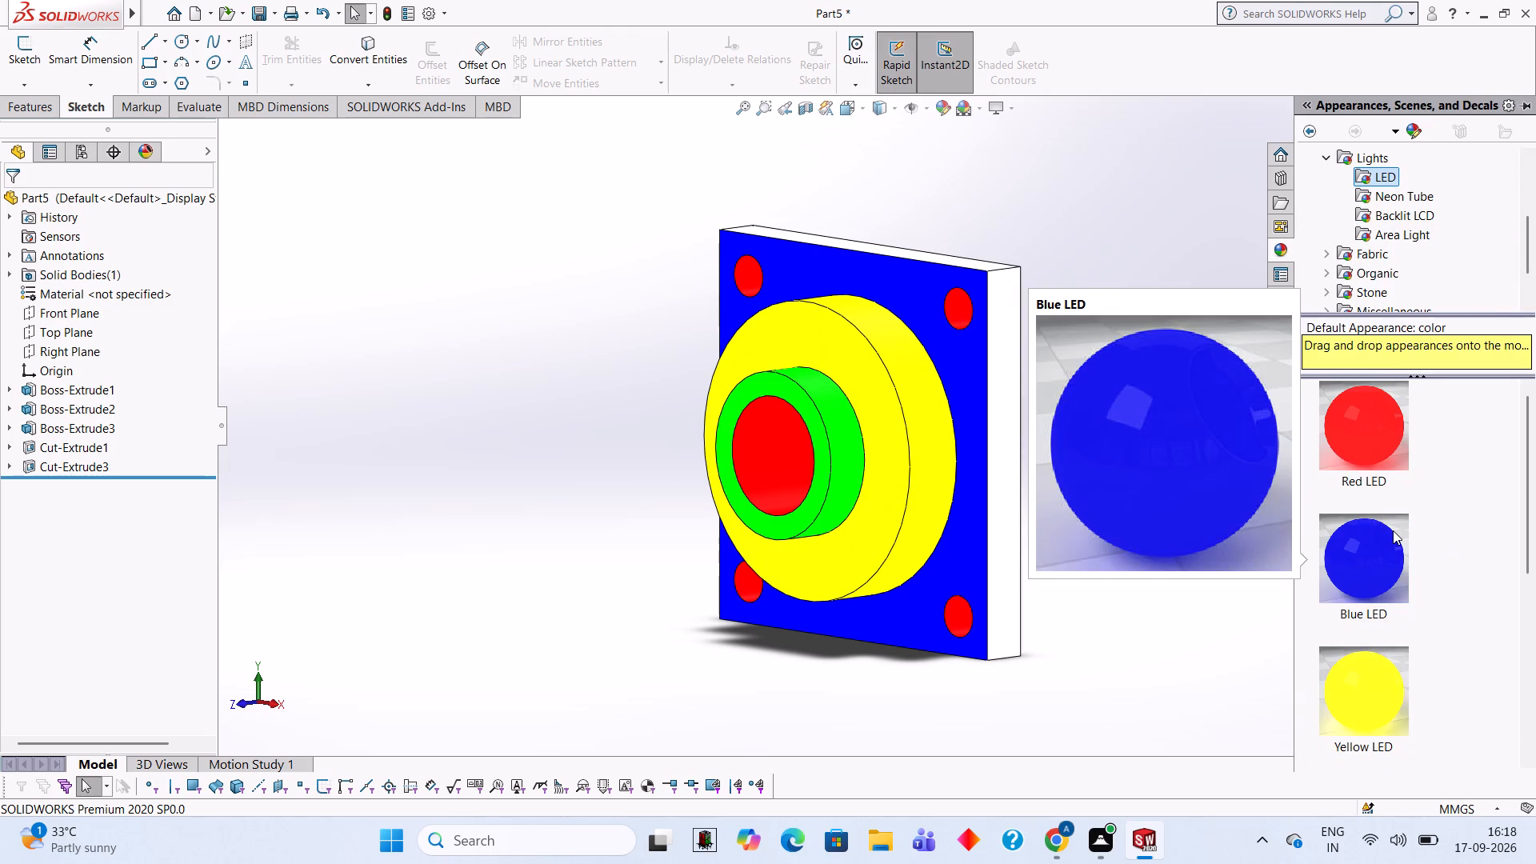
pyautogui.scroll(1, 1393, 530)
pyautogui.scroll(-4, 1393, 530)
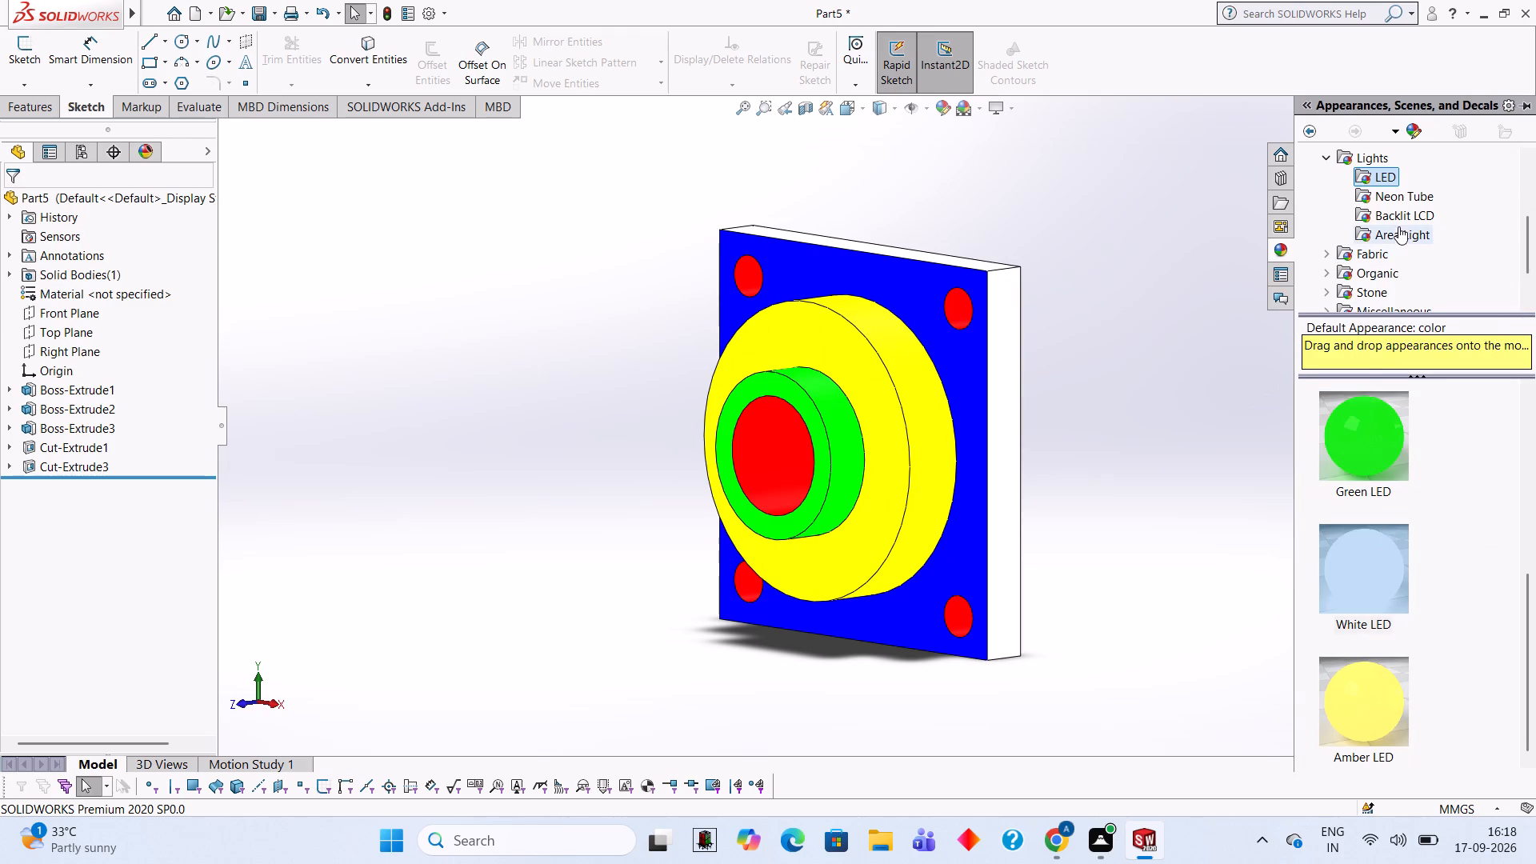
pyautogui.click(1414, 197)
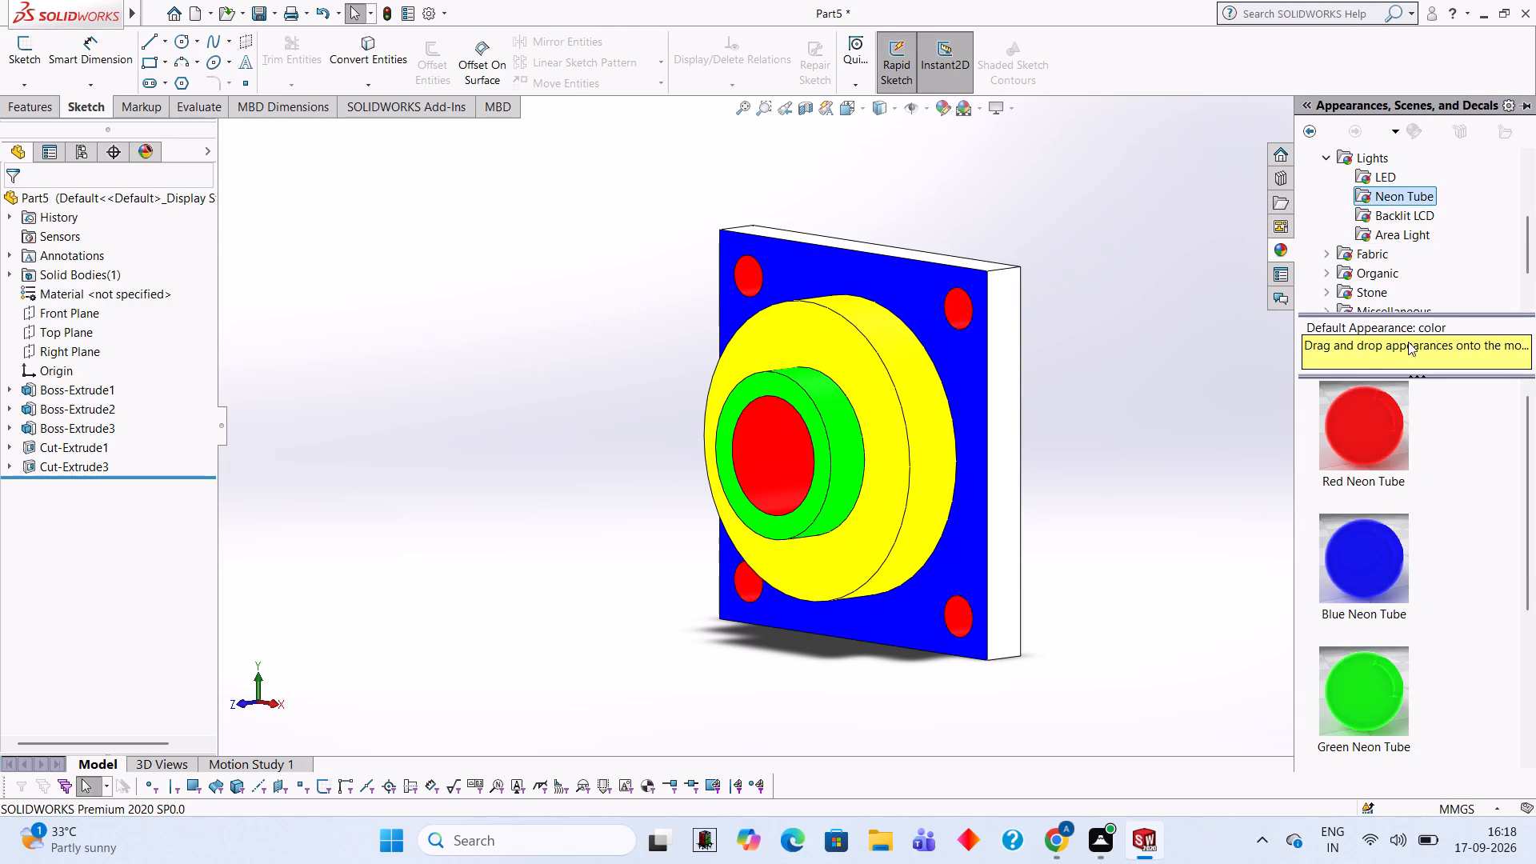
pyautogui.scroll(-5, 1365, 553)
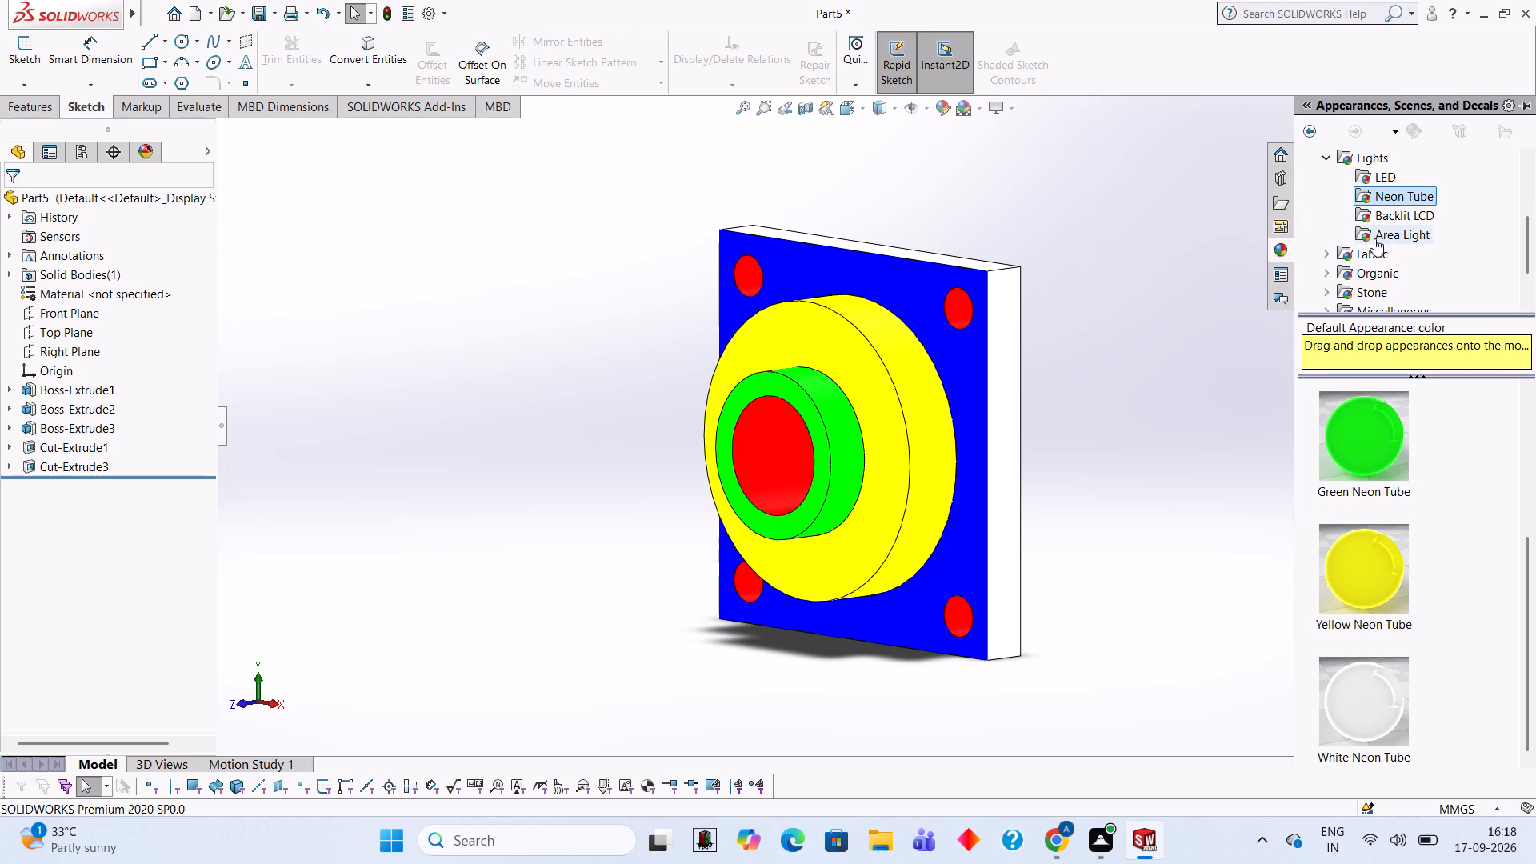
pyautogui.click(1387, 222)
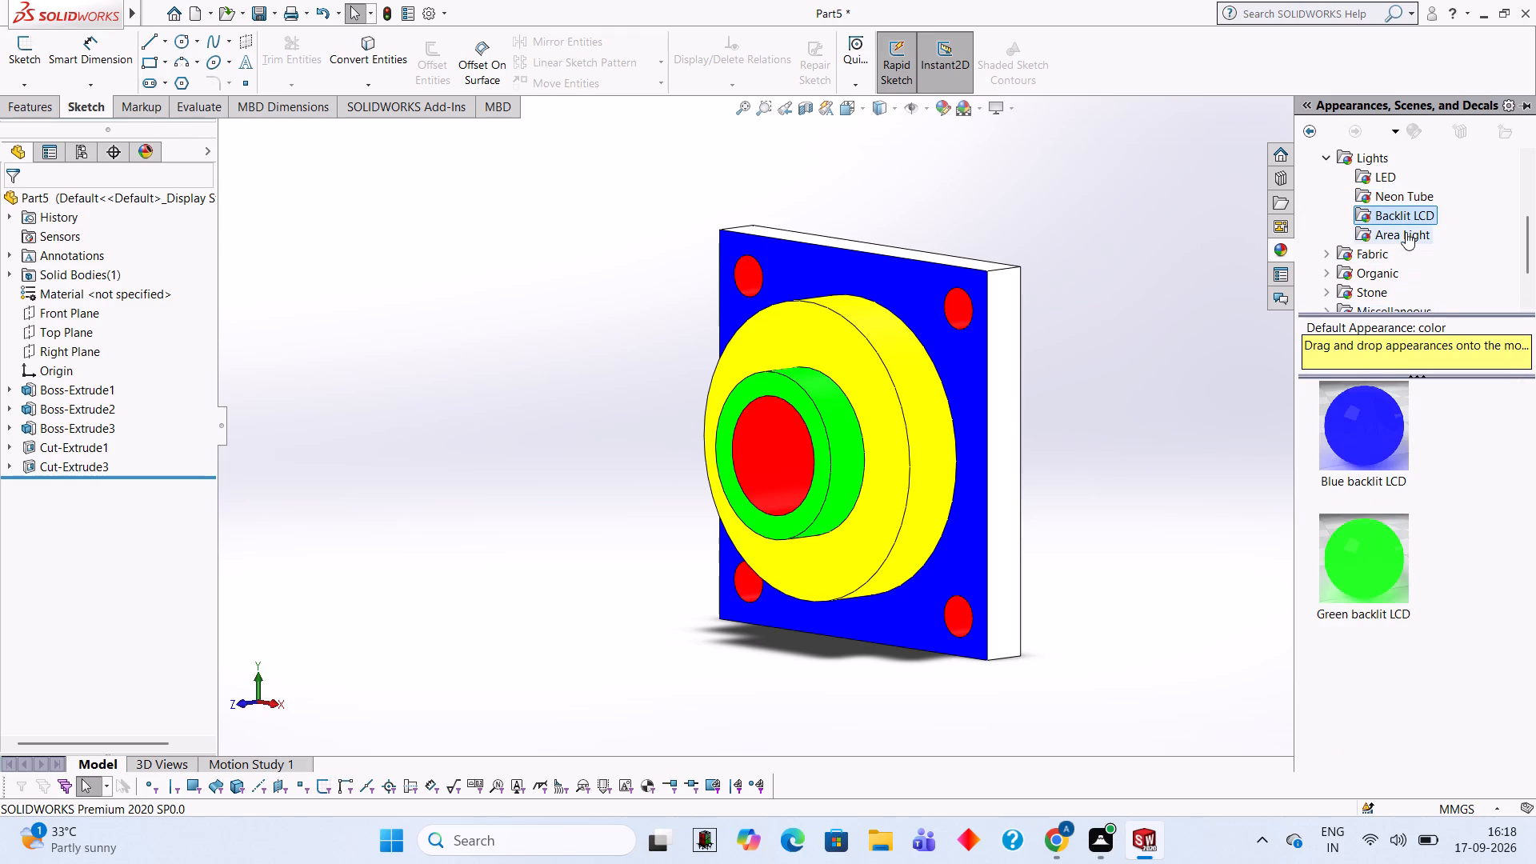
pyautogui.click(1406, 232)
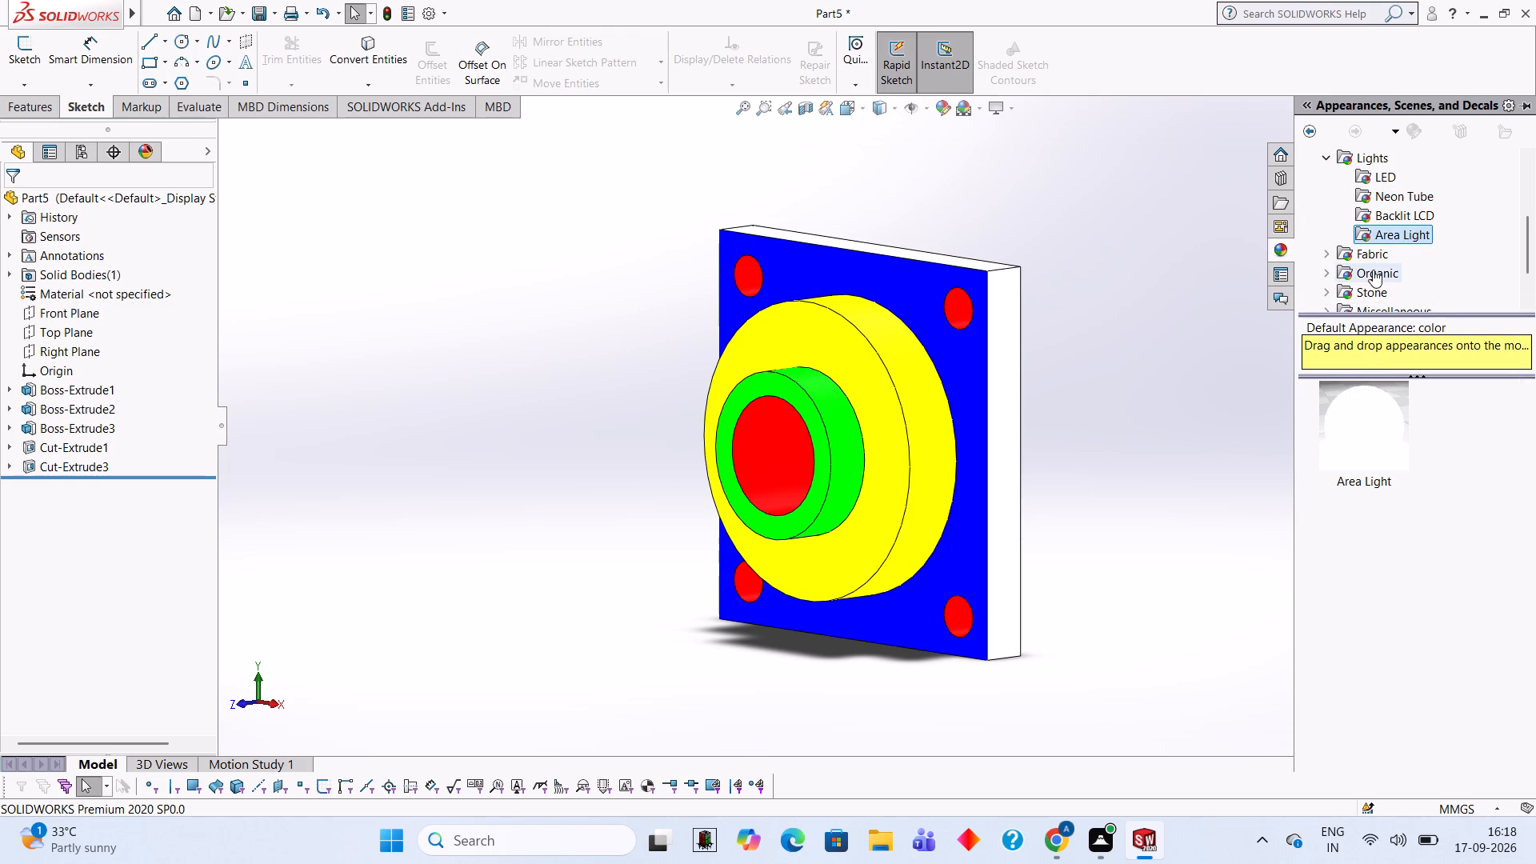
pyautogui.click(1373, 254)
pyautogui.click(1376, 274)
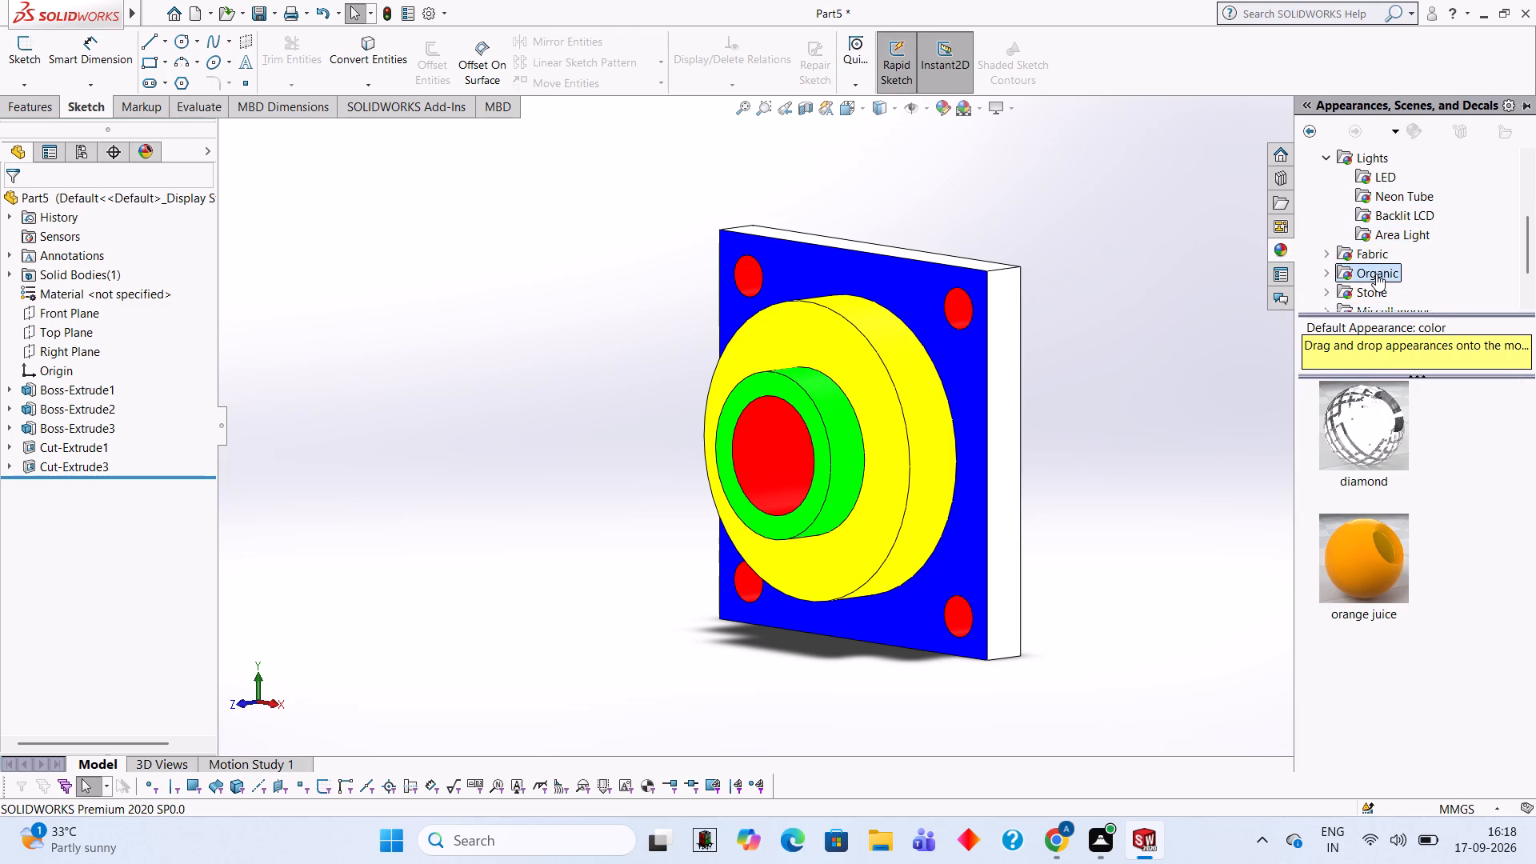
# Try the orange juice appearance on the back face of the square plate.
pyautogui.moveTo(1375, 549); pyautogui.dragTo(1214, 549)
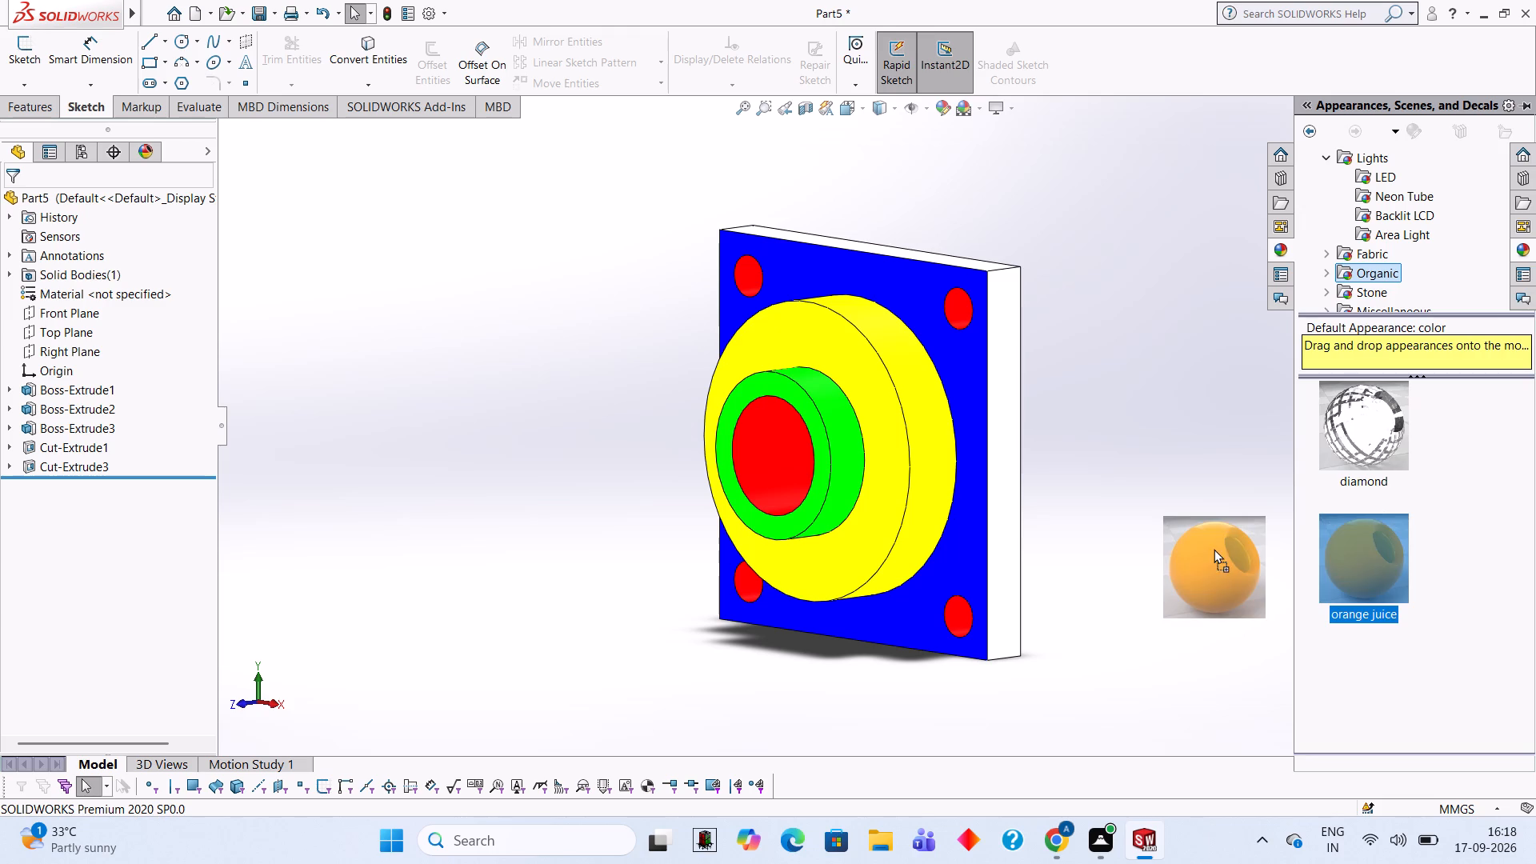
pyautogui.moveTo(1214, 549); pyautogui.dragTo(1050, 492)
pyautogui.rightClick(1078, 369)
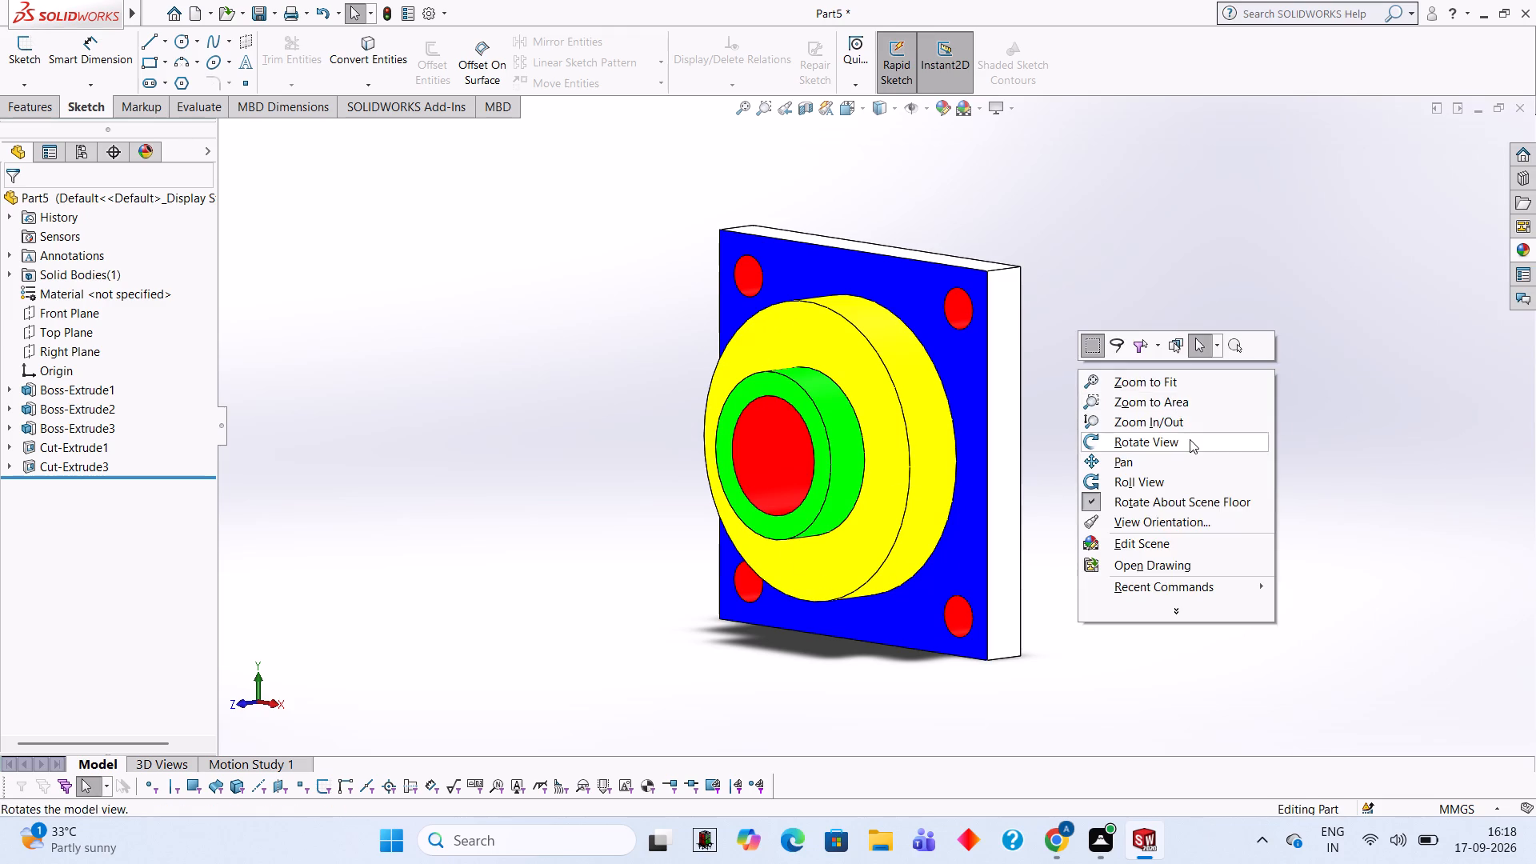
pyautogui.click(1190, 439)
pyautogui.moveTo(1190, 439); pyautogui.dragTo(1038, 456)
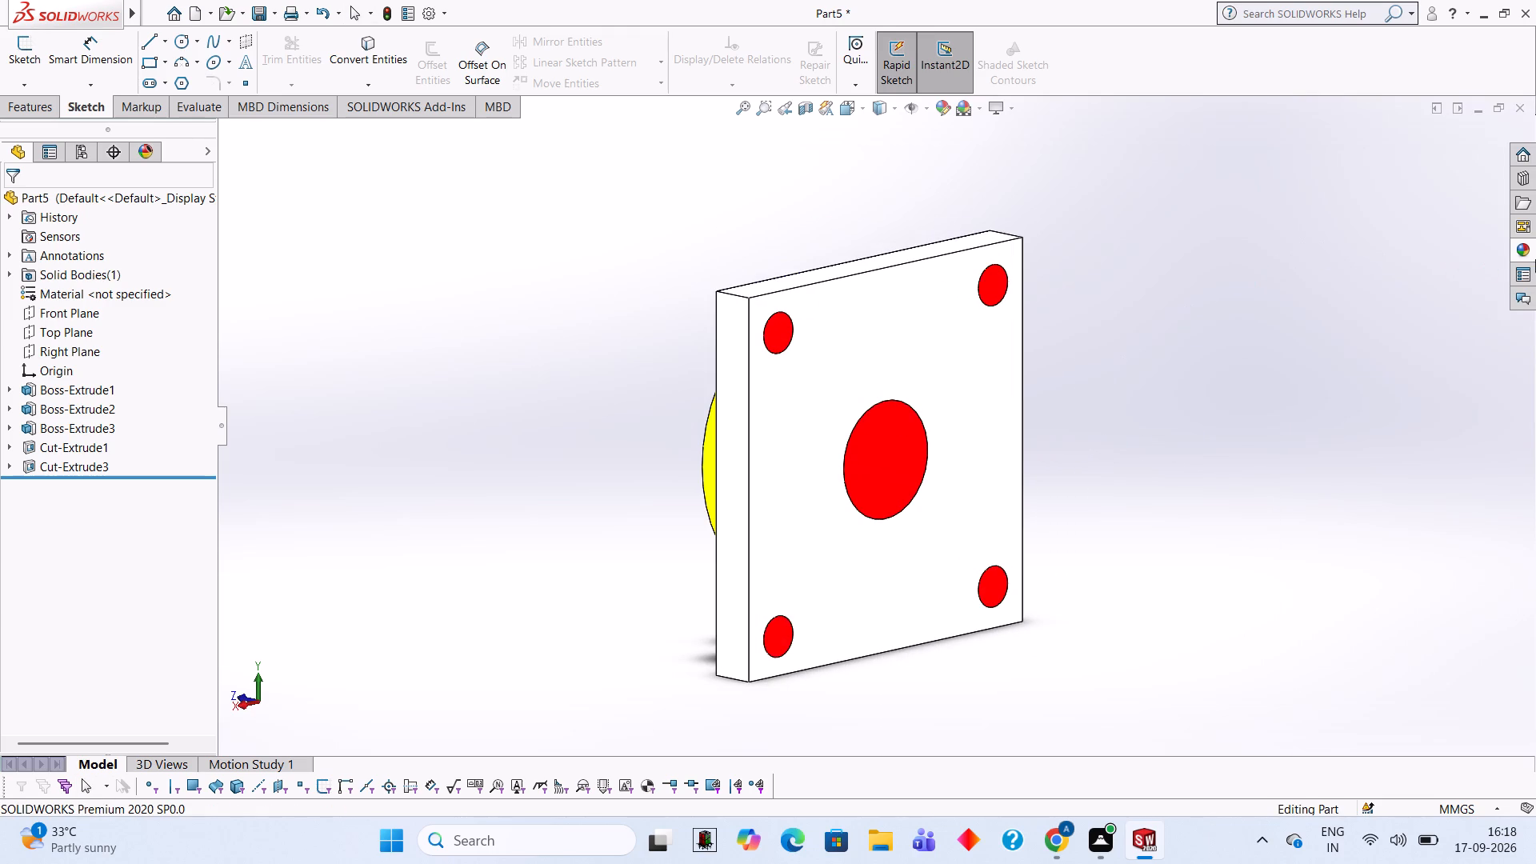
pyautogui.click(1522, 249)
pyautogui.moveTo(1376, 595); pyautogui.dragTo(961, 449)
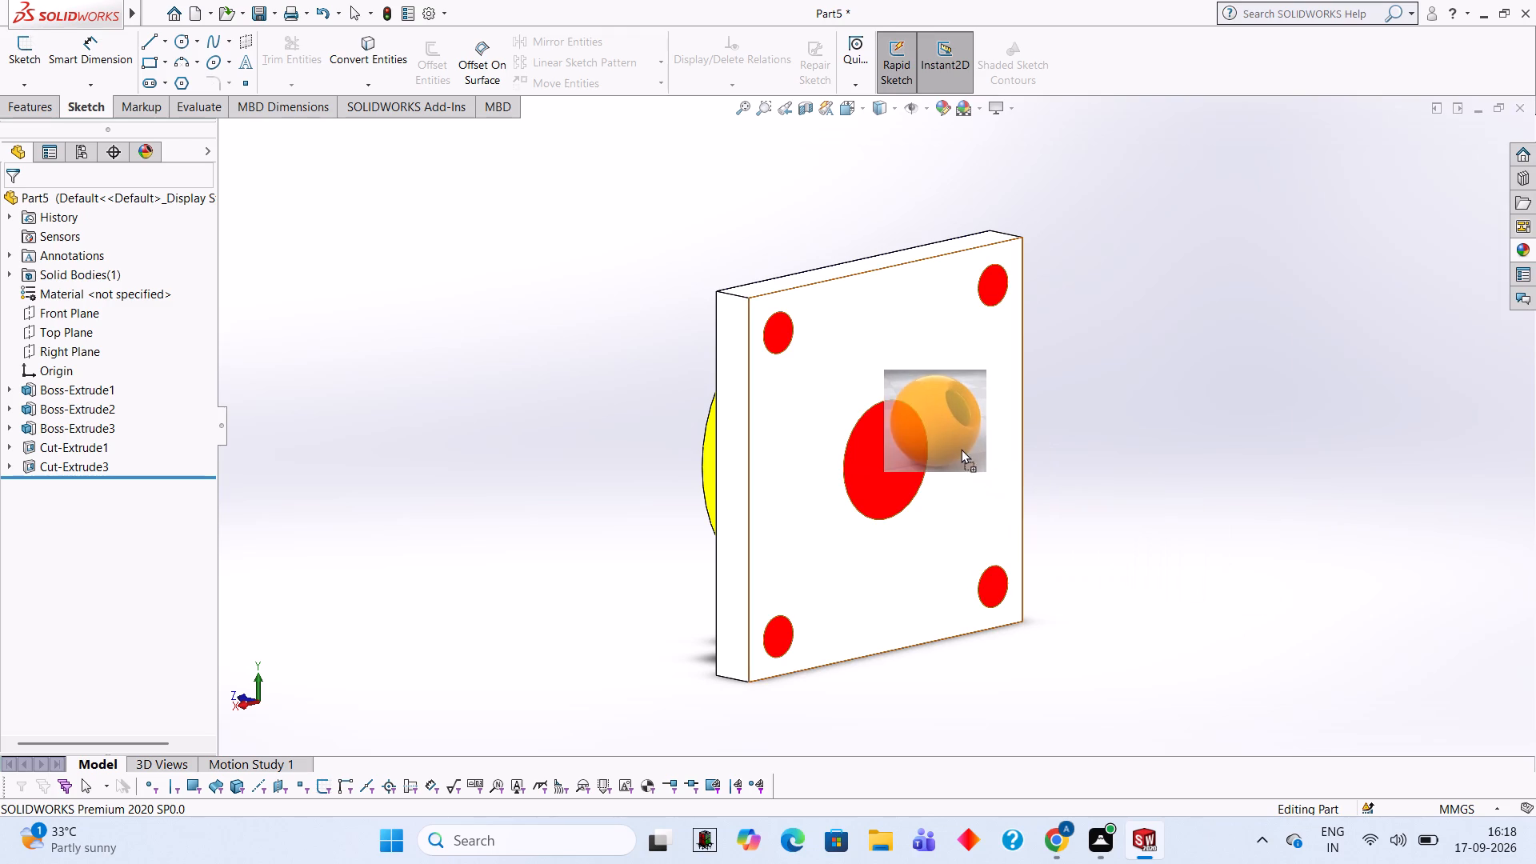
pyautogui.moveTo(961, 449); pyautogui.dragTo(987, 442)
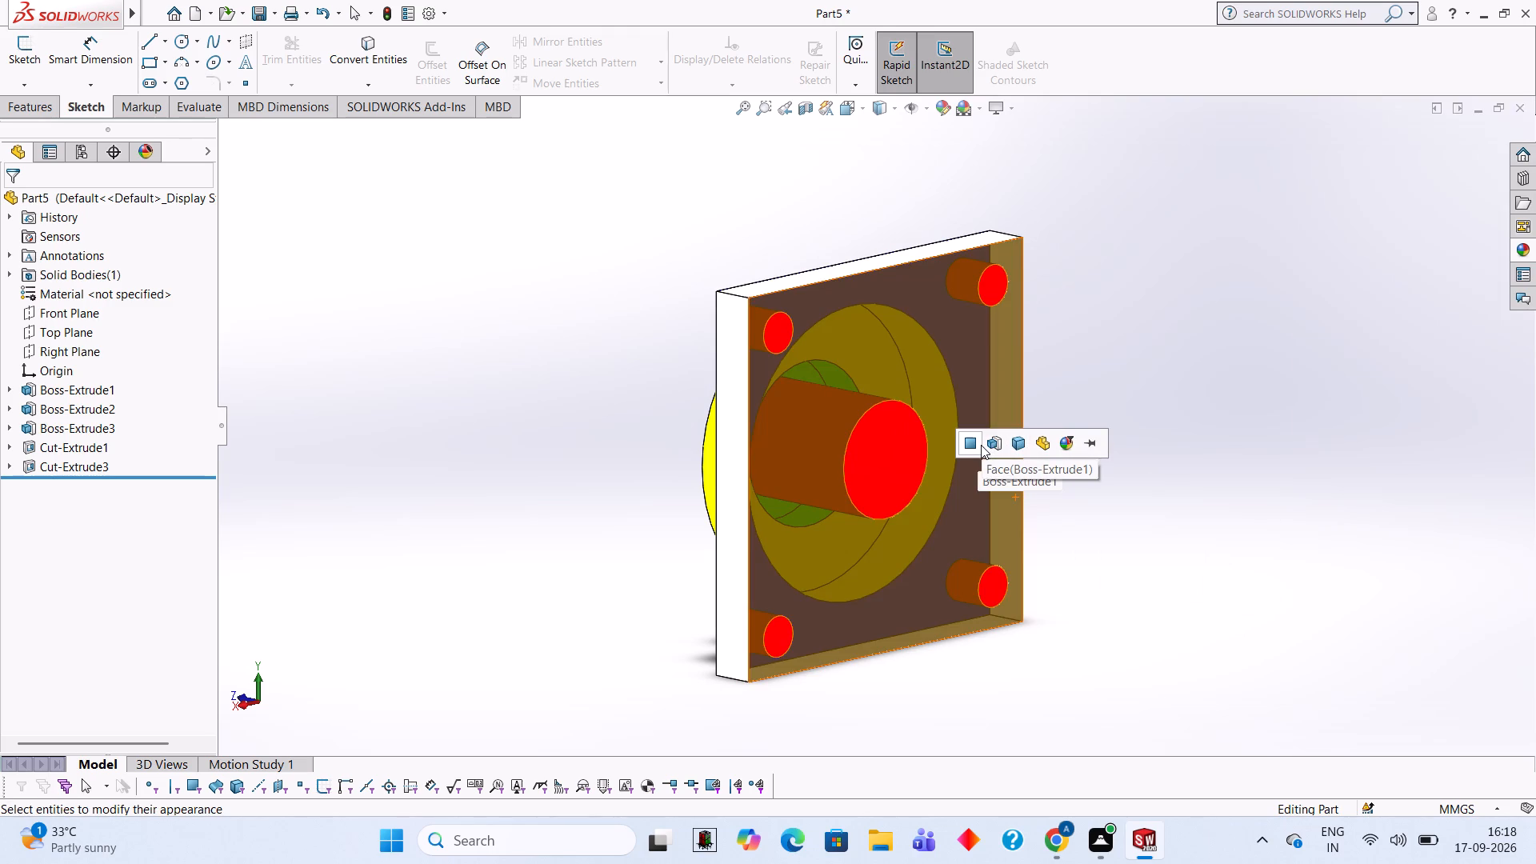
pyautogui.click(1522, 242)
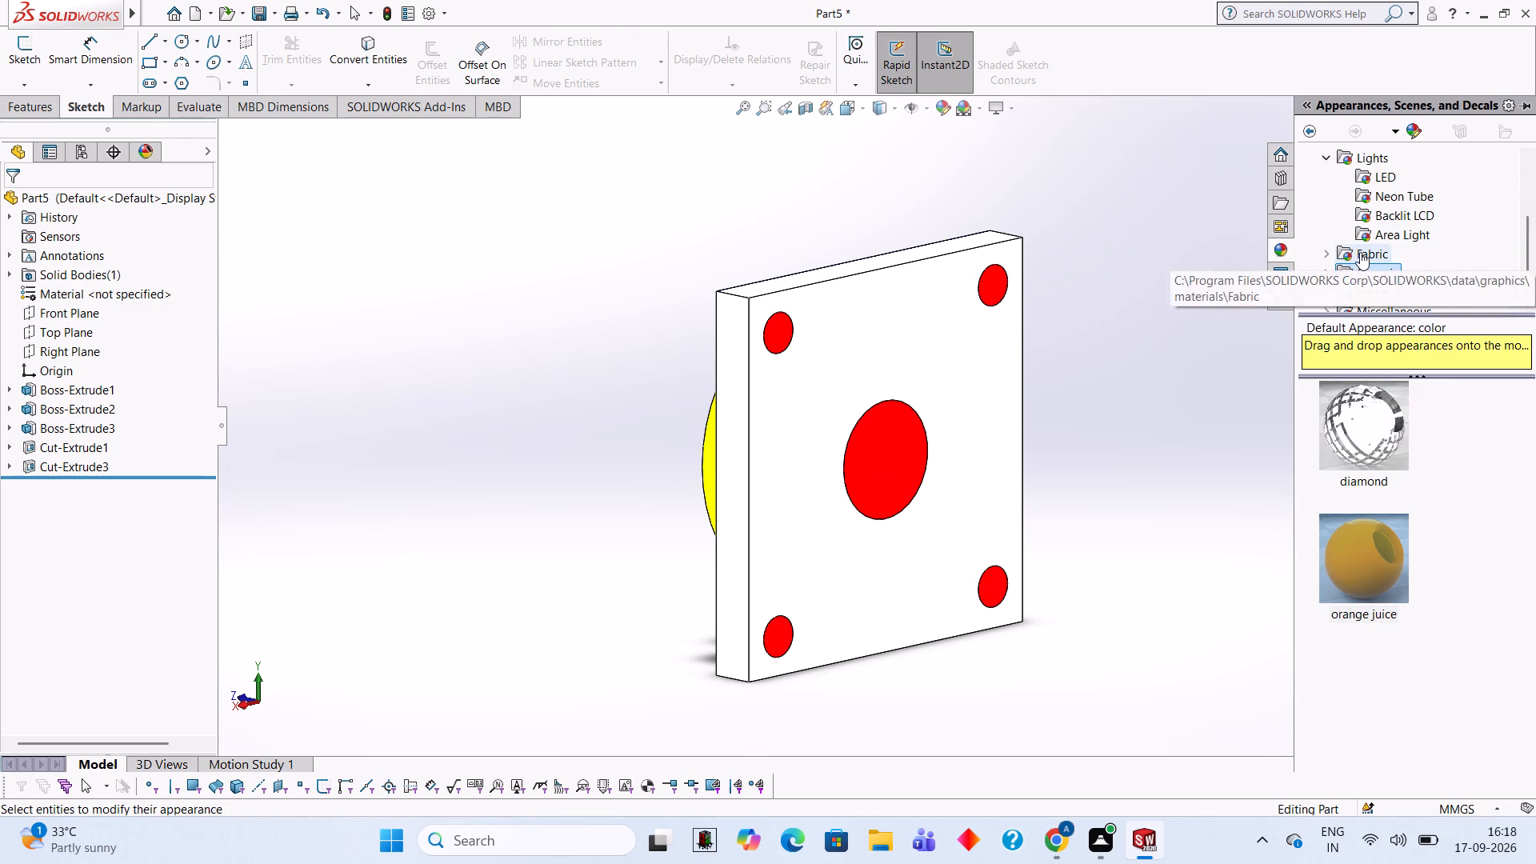
# Apply the checker pattern2 appearance from the Miscellaneous category to the whole square plate feature, Boss-Extrude1, from its back side.
pyautogui.click(1331, 259)
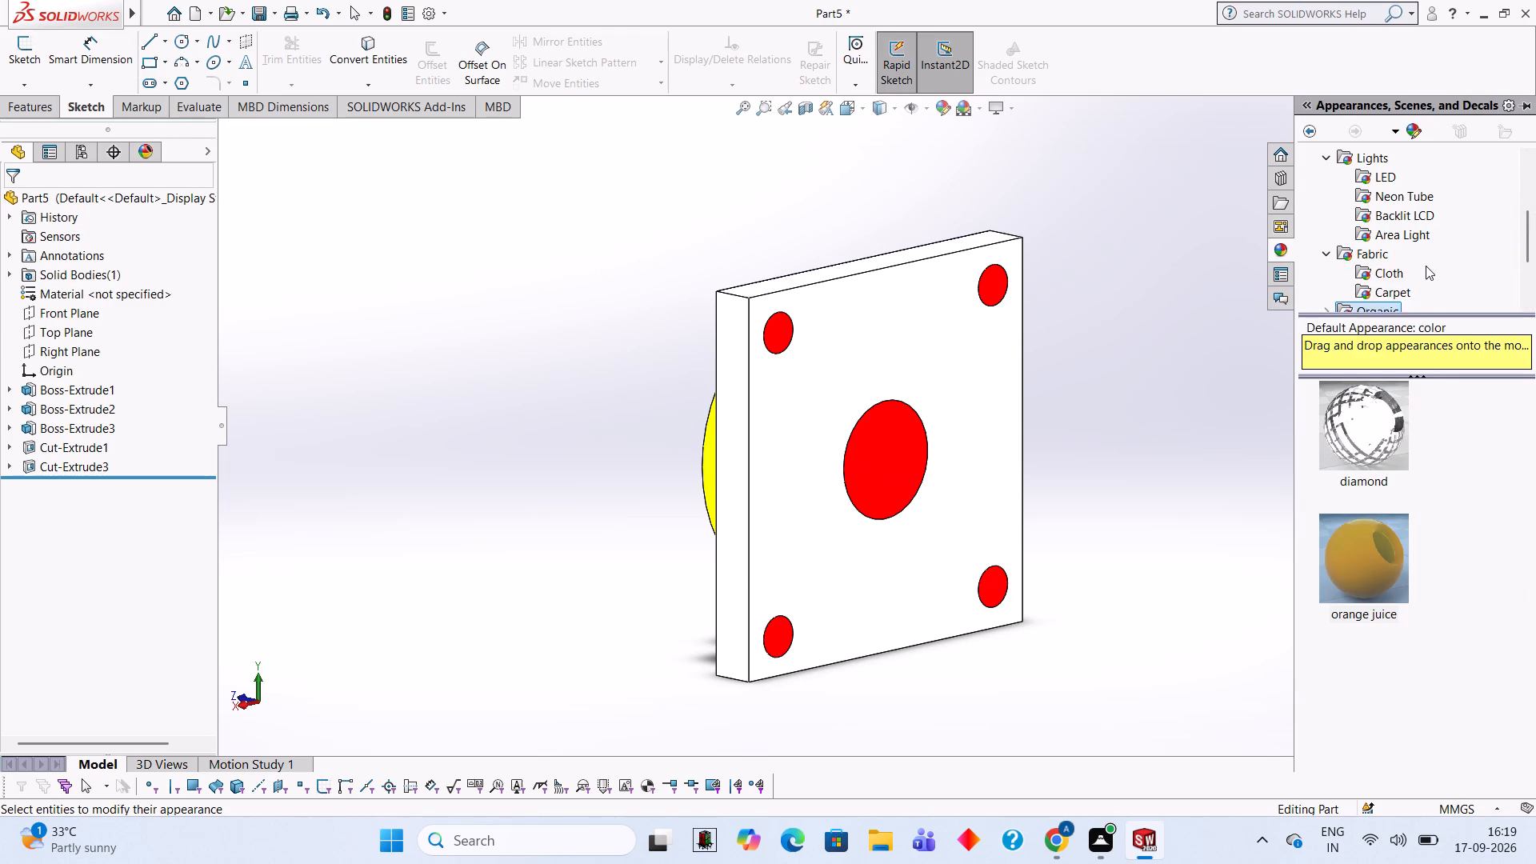
pyautogui.scroll(-2, 1426, 266)
pyautogui.scroll(1, 1390, 270)
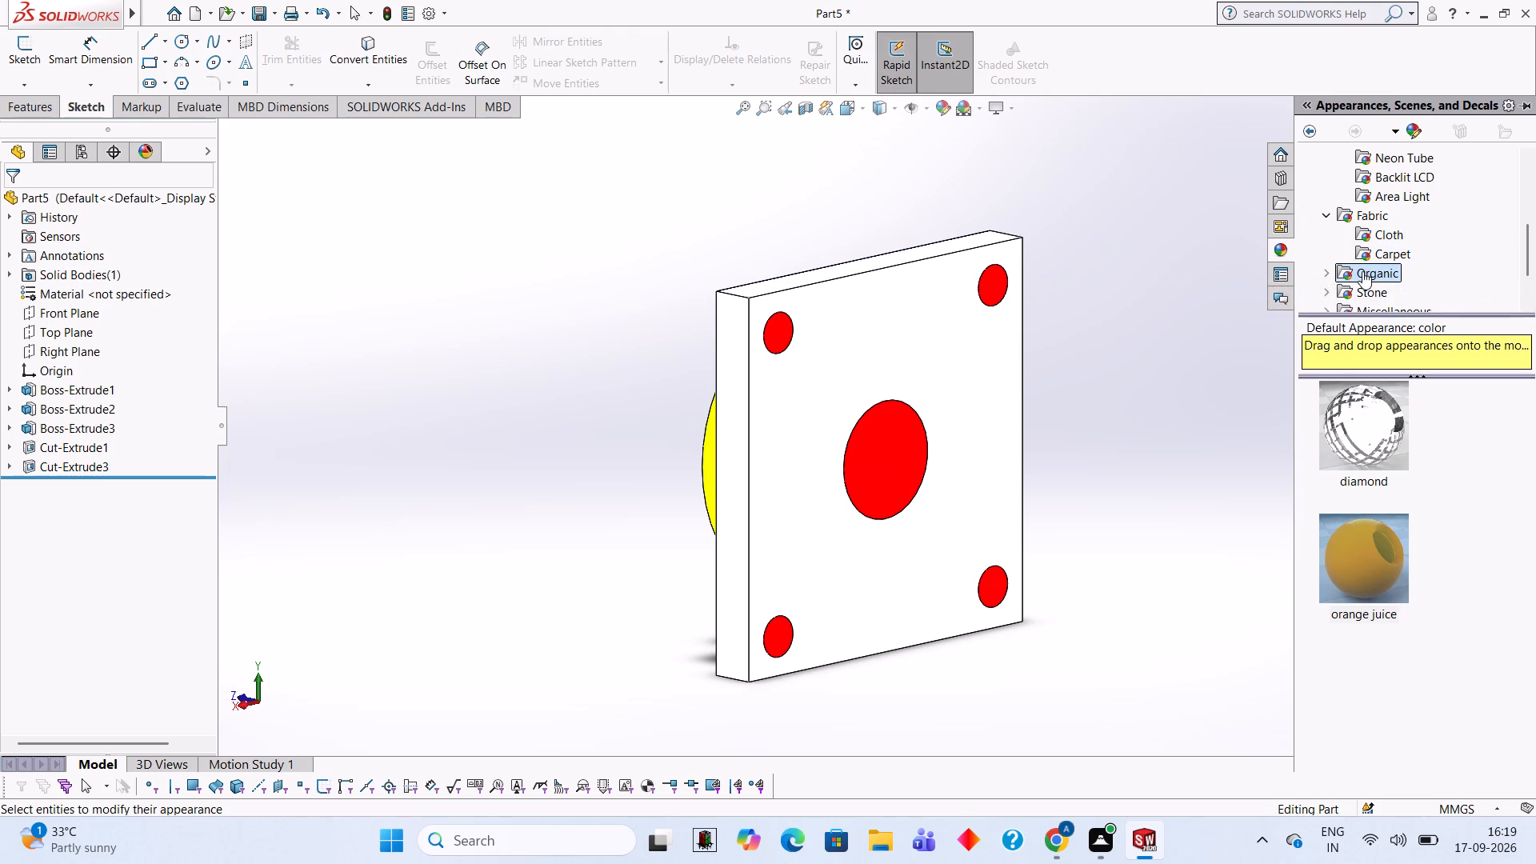
pyautogui.click(1364, 294)
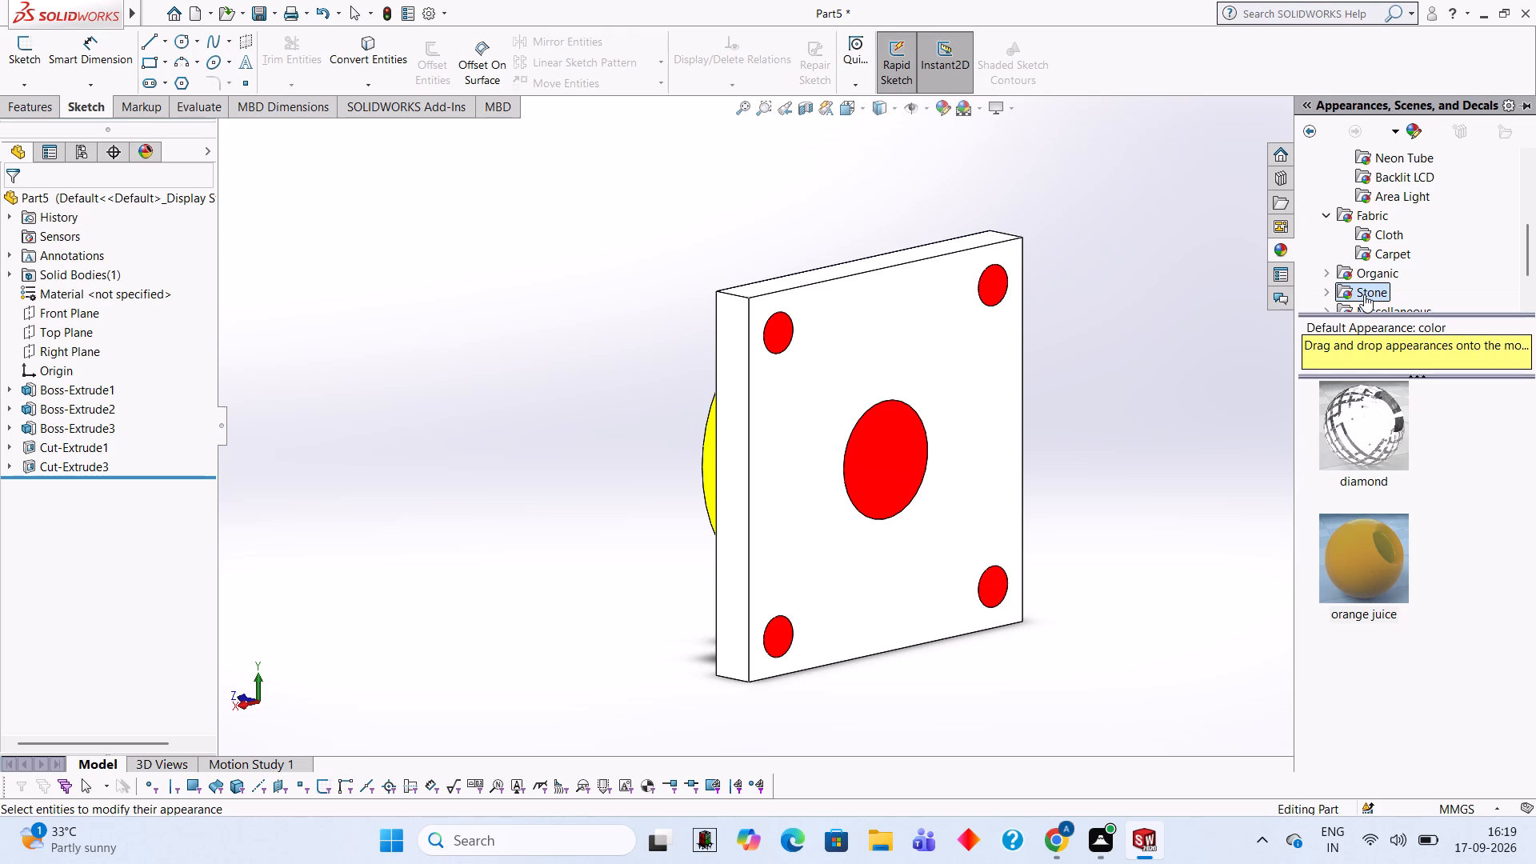
pyautogui.scroll(-1, 1374, 267)
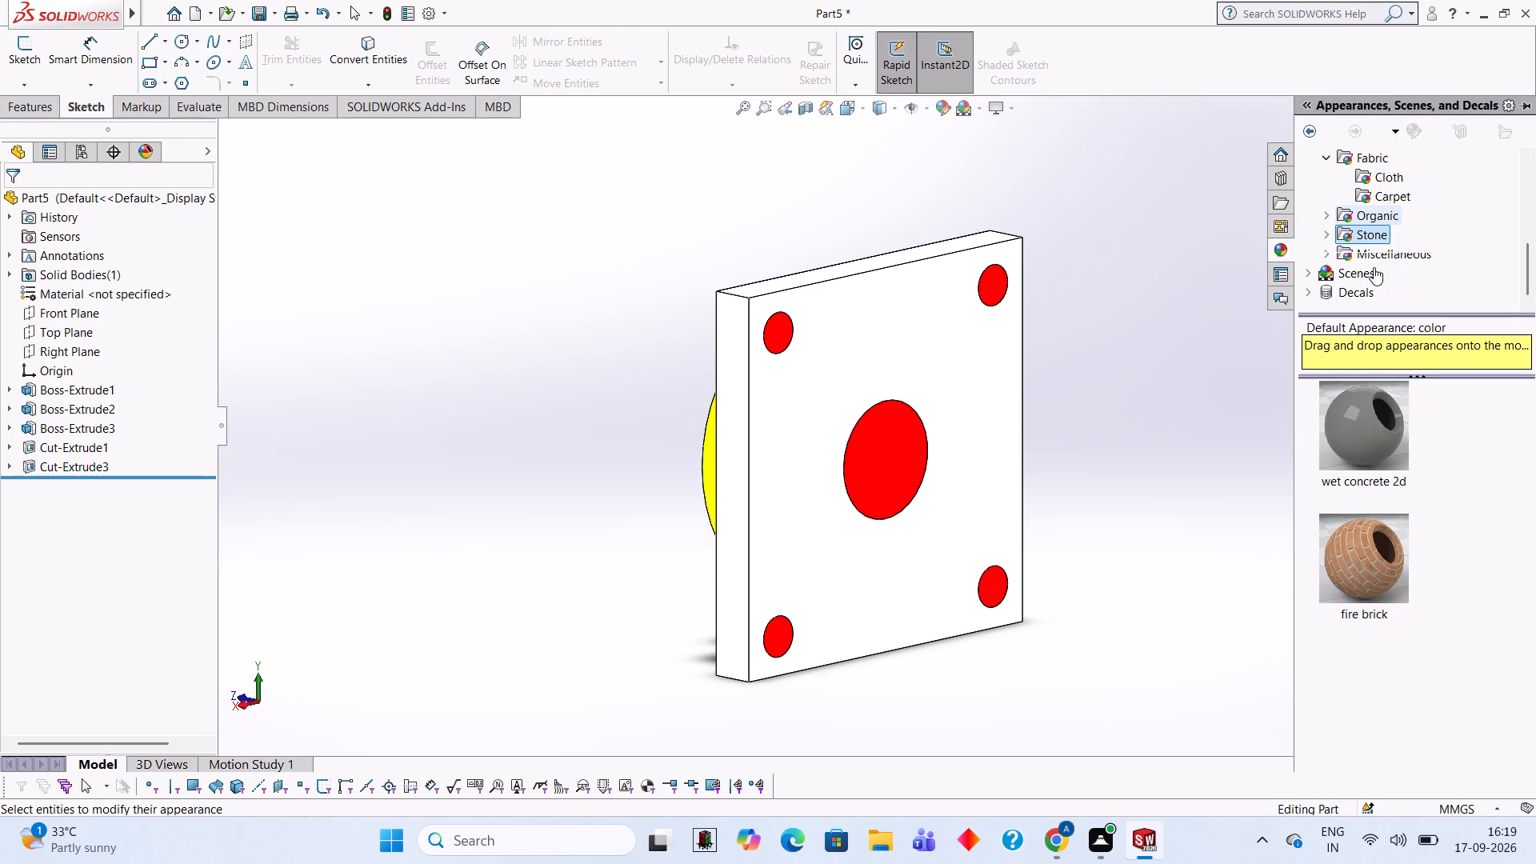
pyautogui.click(1370, 250)
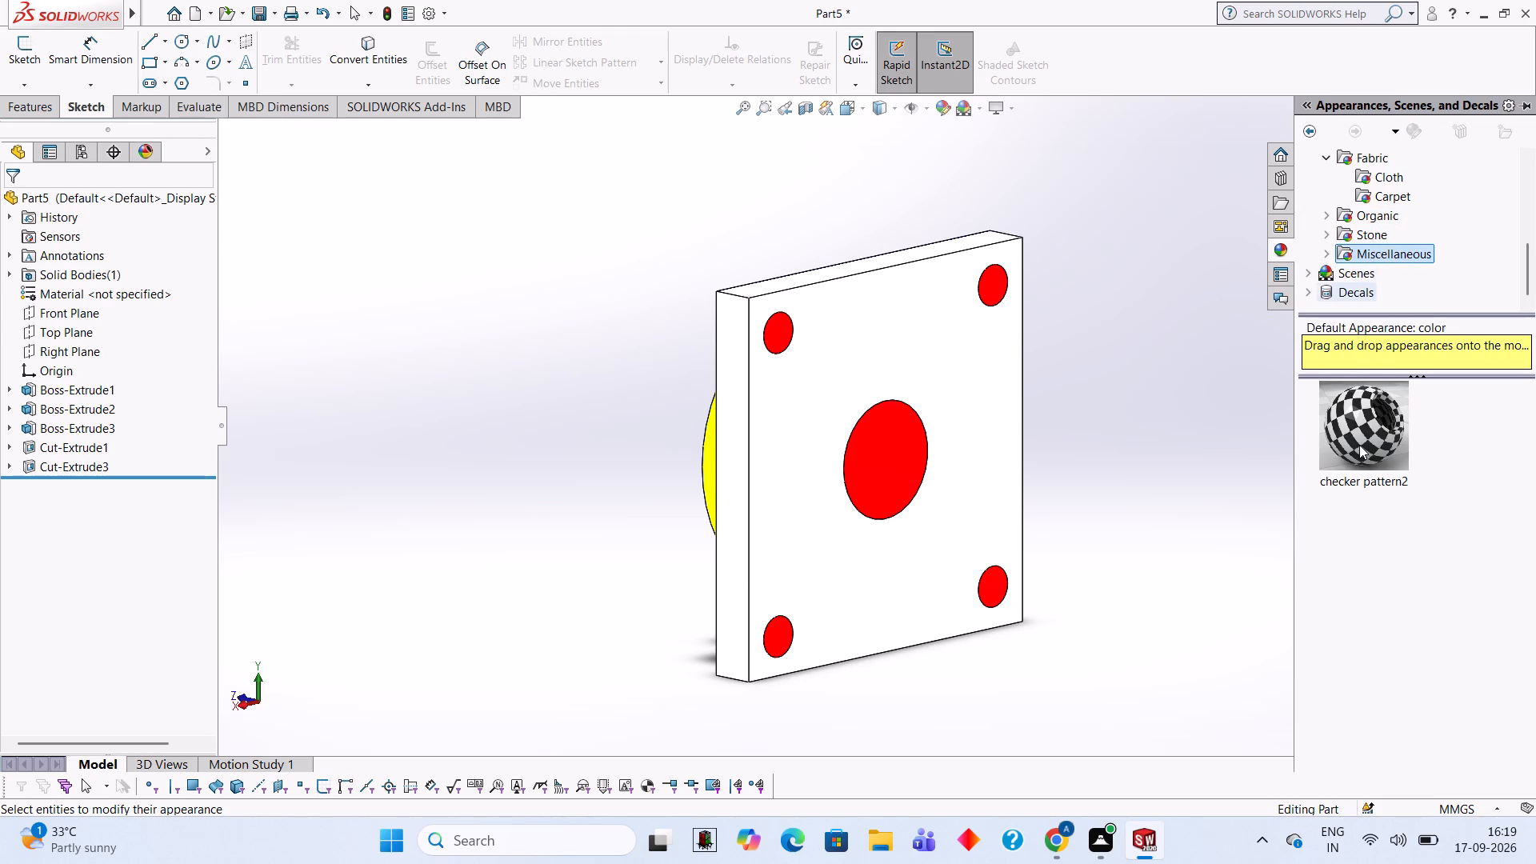
pyautogui.moveTo(1359, 445); pyautogui.dragTo(970, 418)
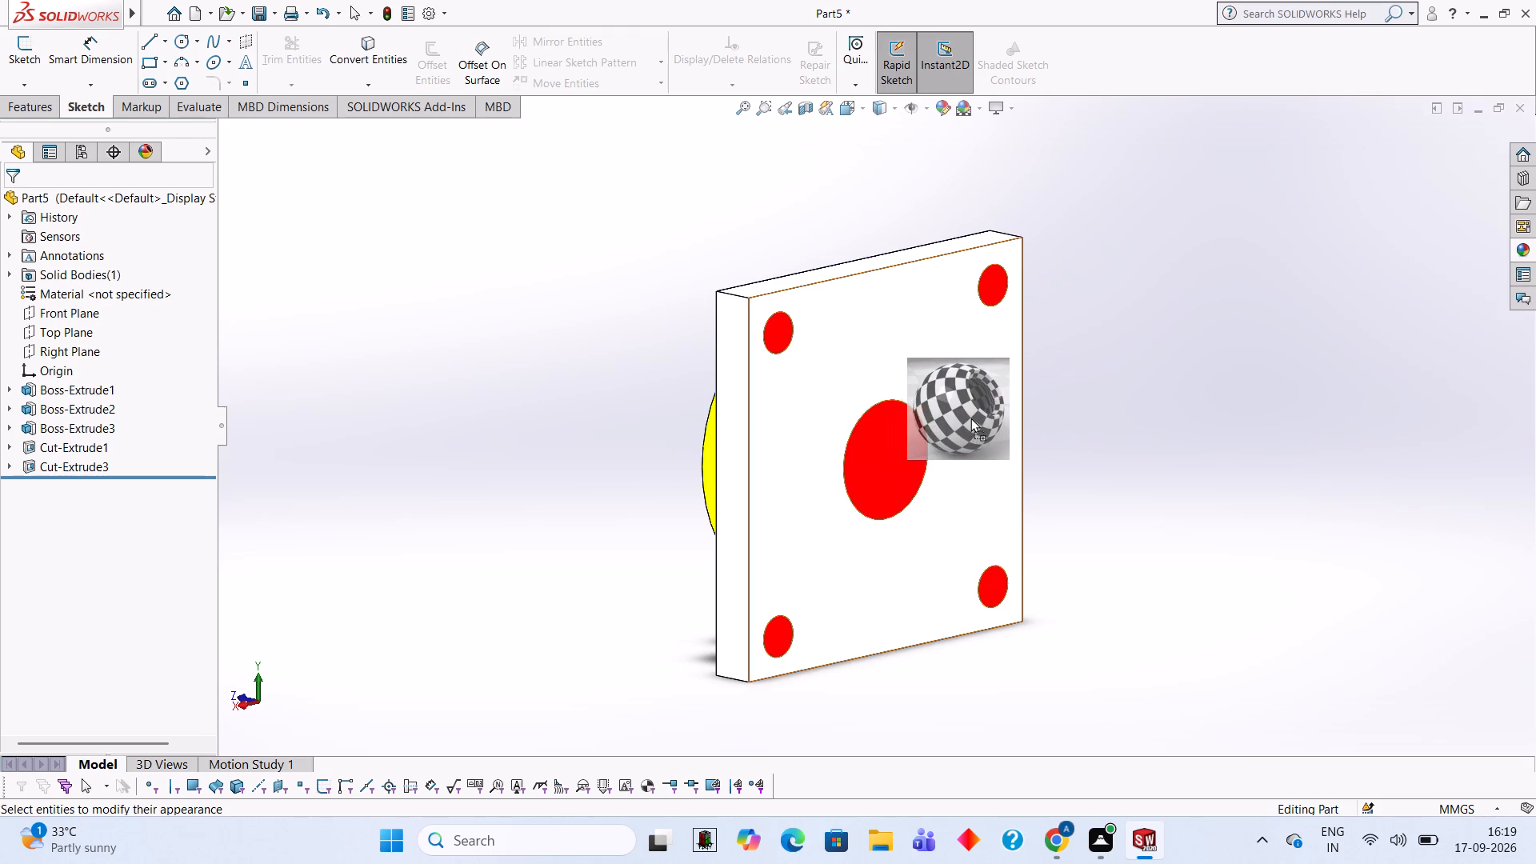
pyautogui.moveTo(970, 418); pyautogui.dragTo(981, 414)
pyautogui.click(981, 414)
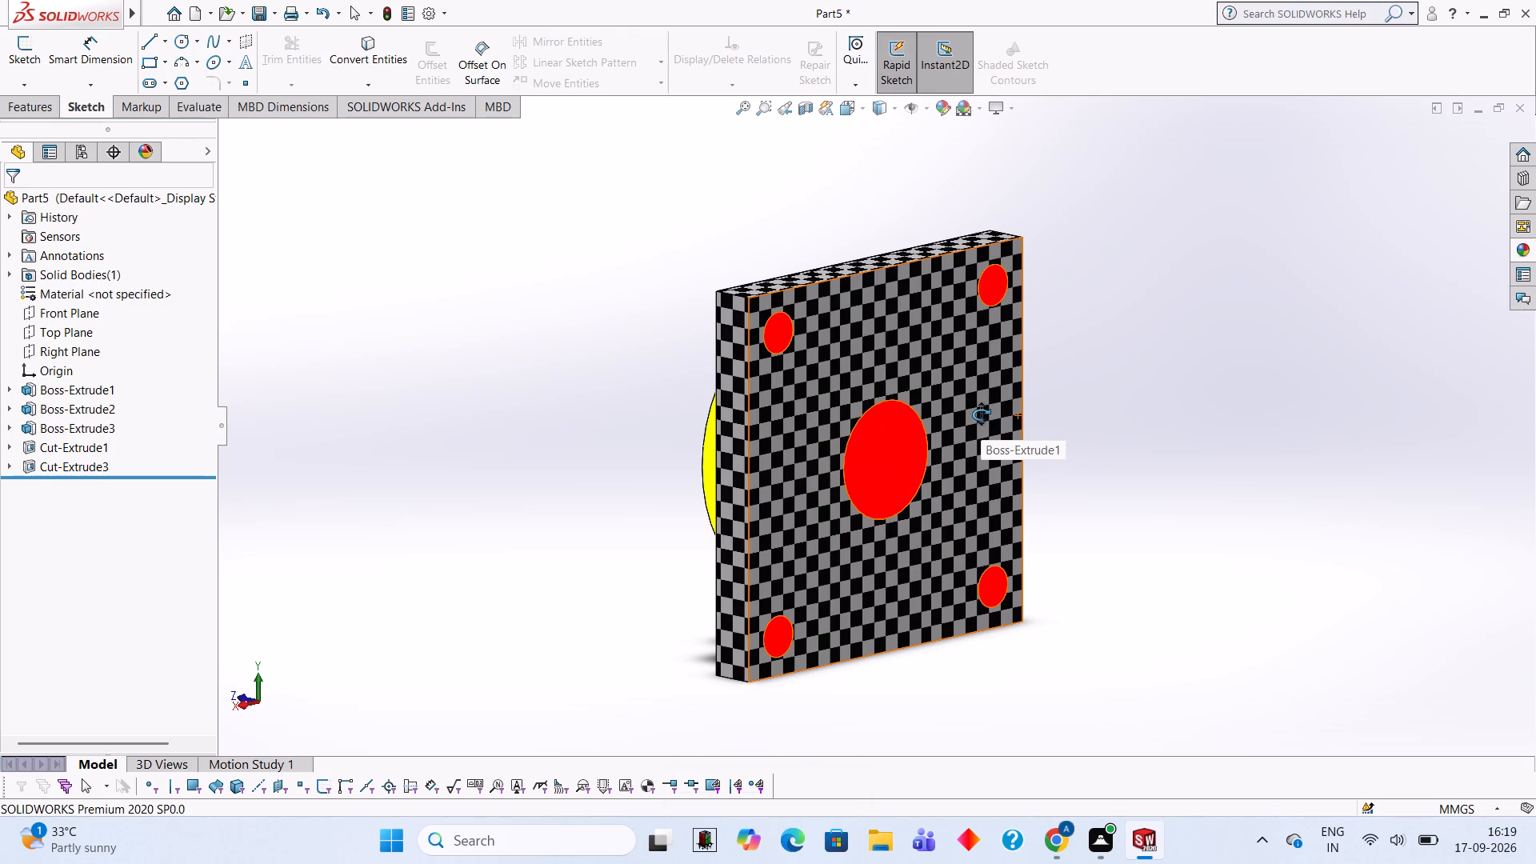
pyautogui.press('Escape')
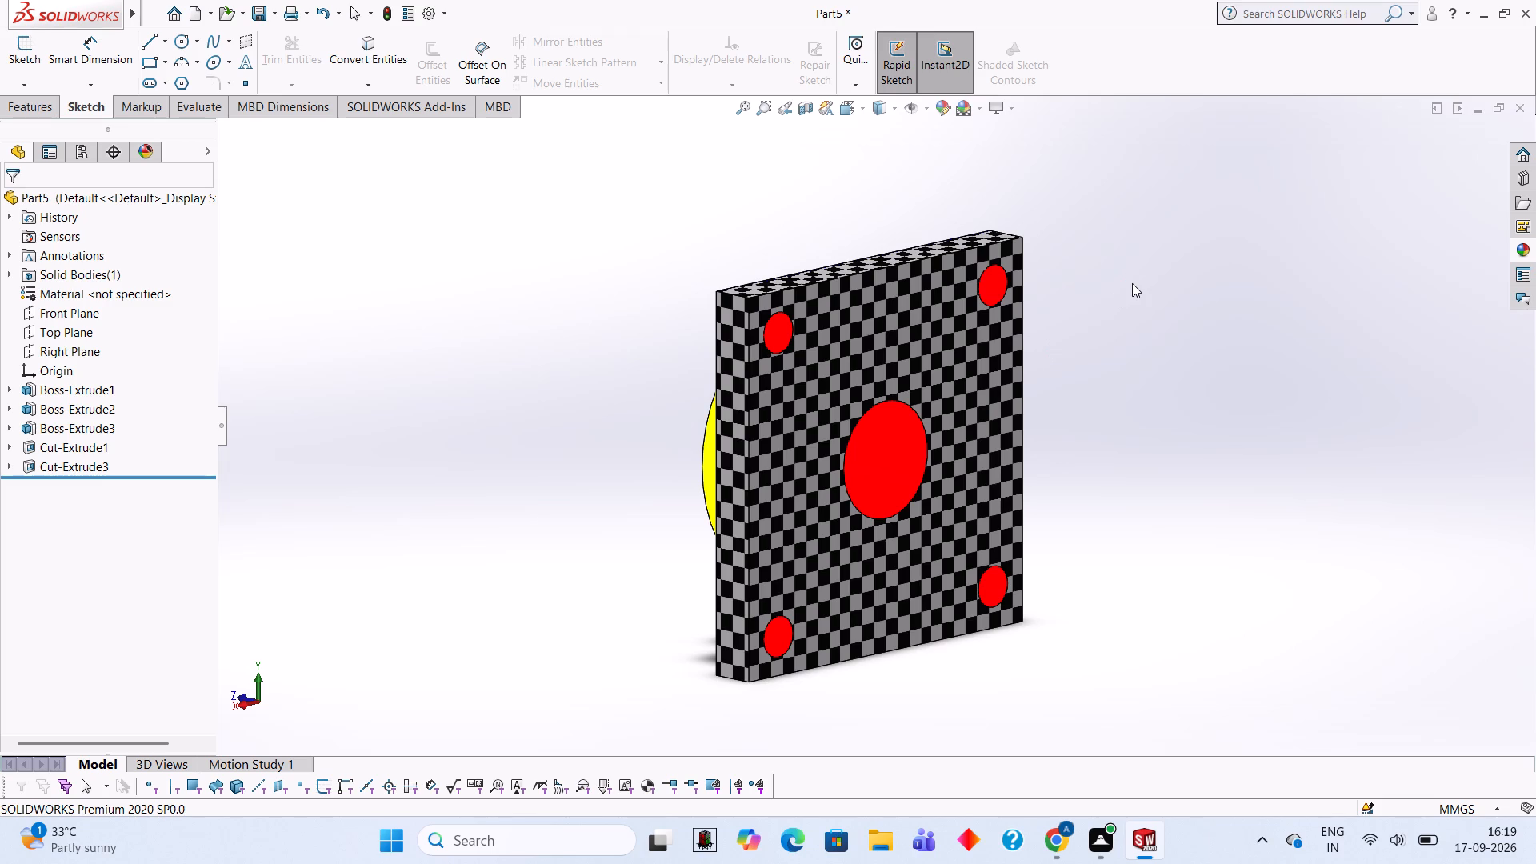
# Apply the checker pattern2 appearance to the front face of the square plate, as a face-level appearance.
pyautogui.rightClick(1121, 280)
pyautogui.click(1166, 356)
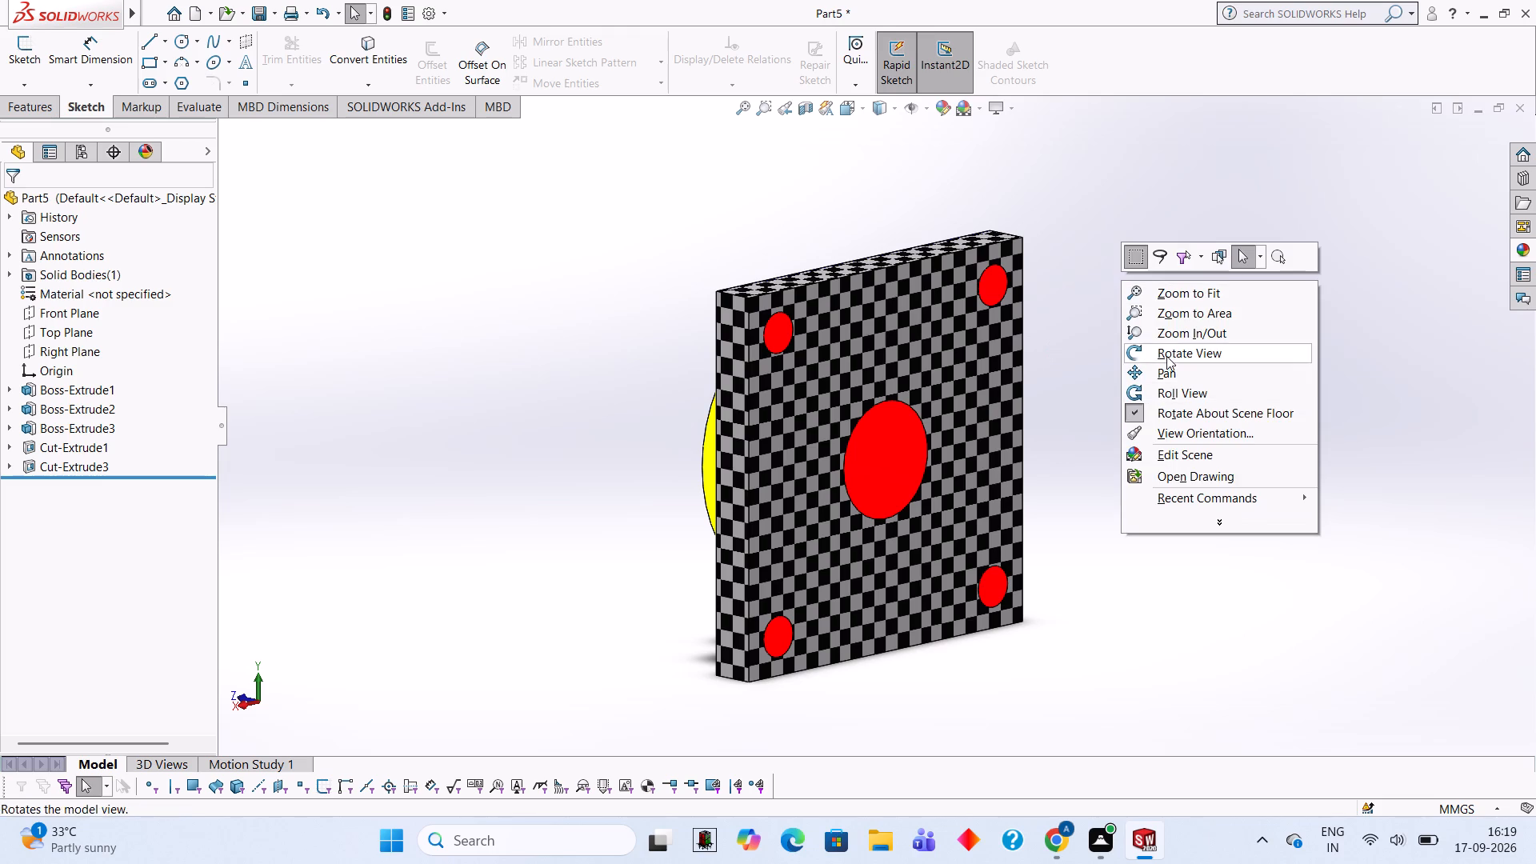
pyautogui.moveTo(1154, 369); pyautogui.dragTo(1366, 351)
pyautogui.click(1366, 351)
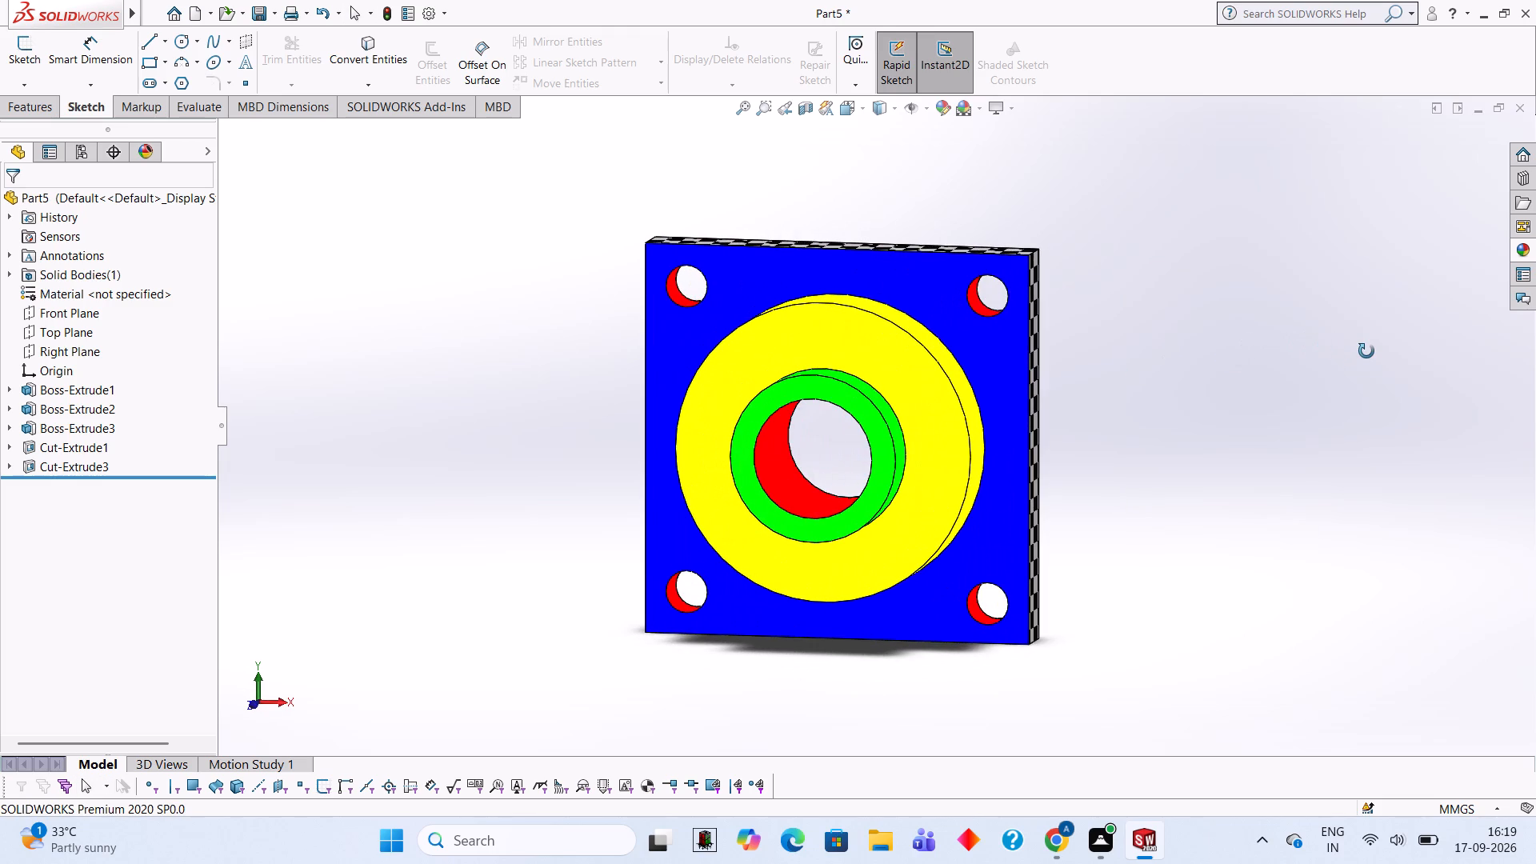
pyautogui.moveTo(1366, 351); pyautogui.dragTo(1373, 350)
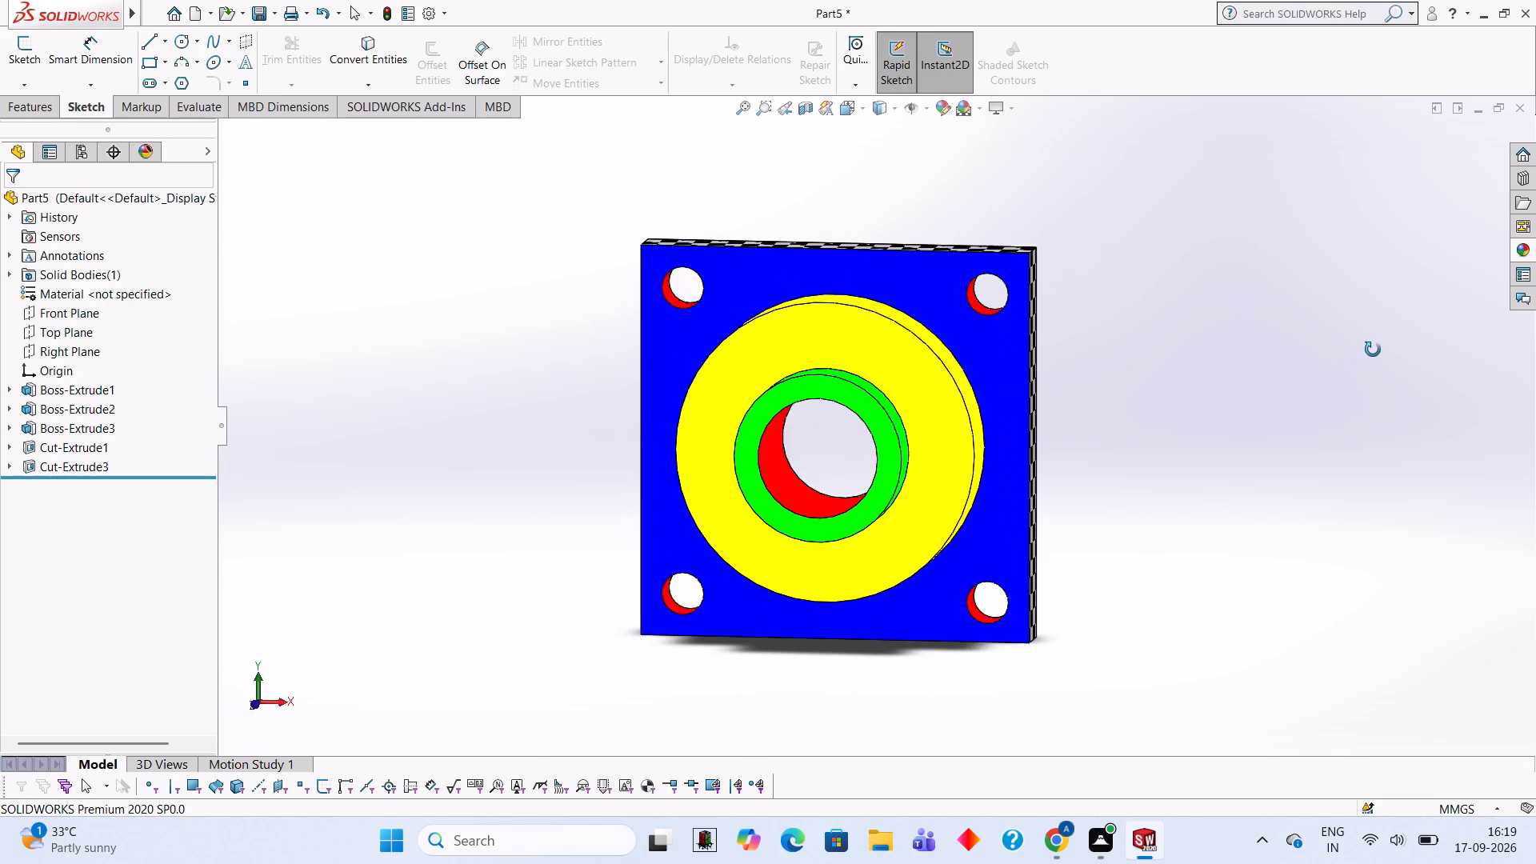
pyautogui.moveTo(1373, 350); pyautogui.dragTo(1317, 357)
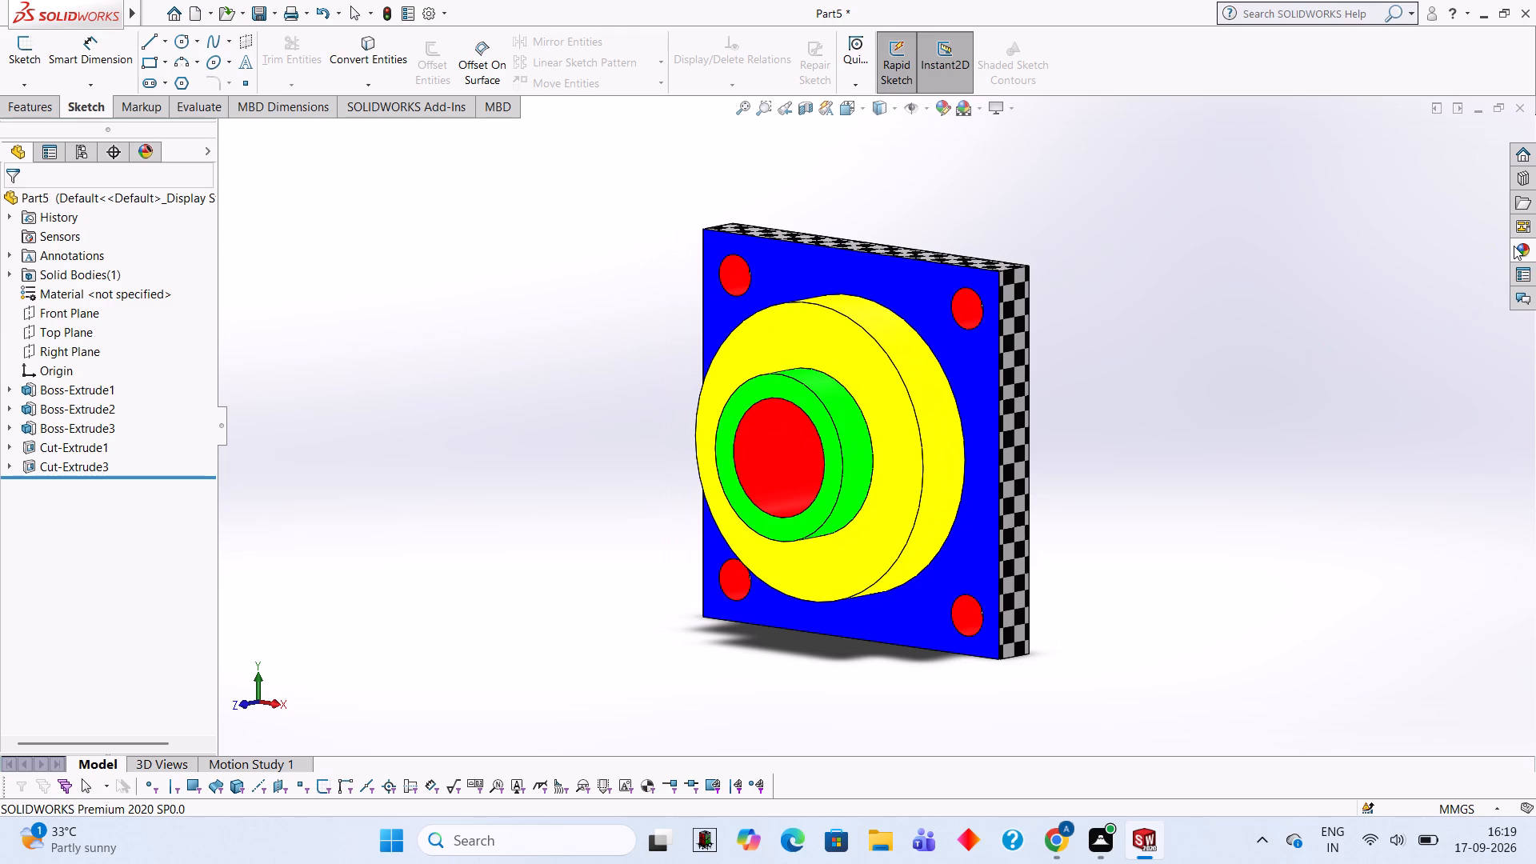
pyautogui.press('Escape')
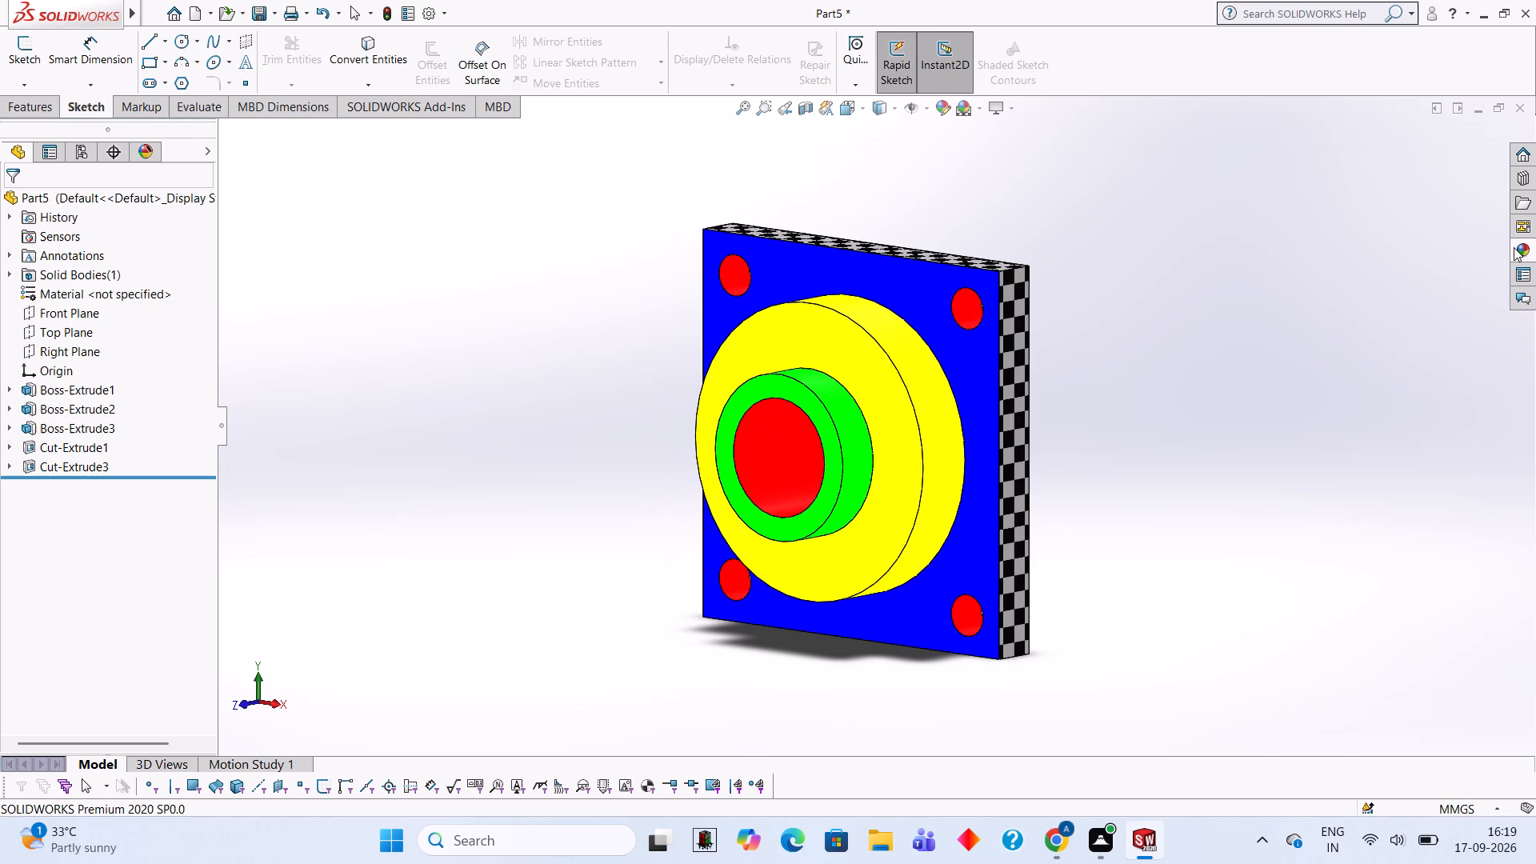
pyautogui.click(1516, 247)
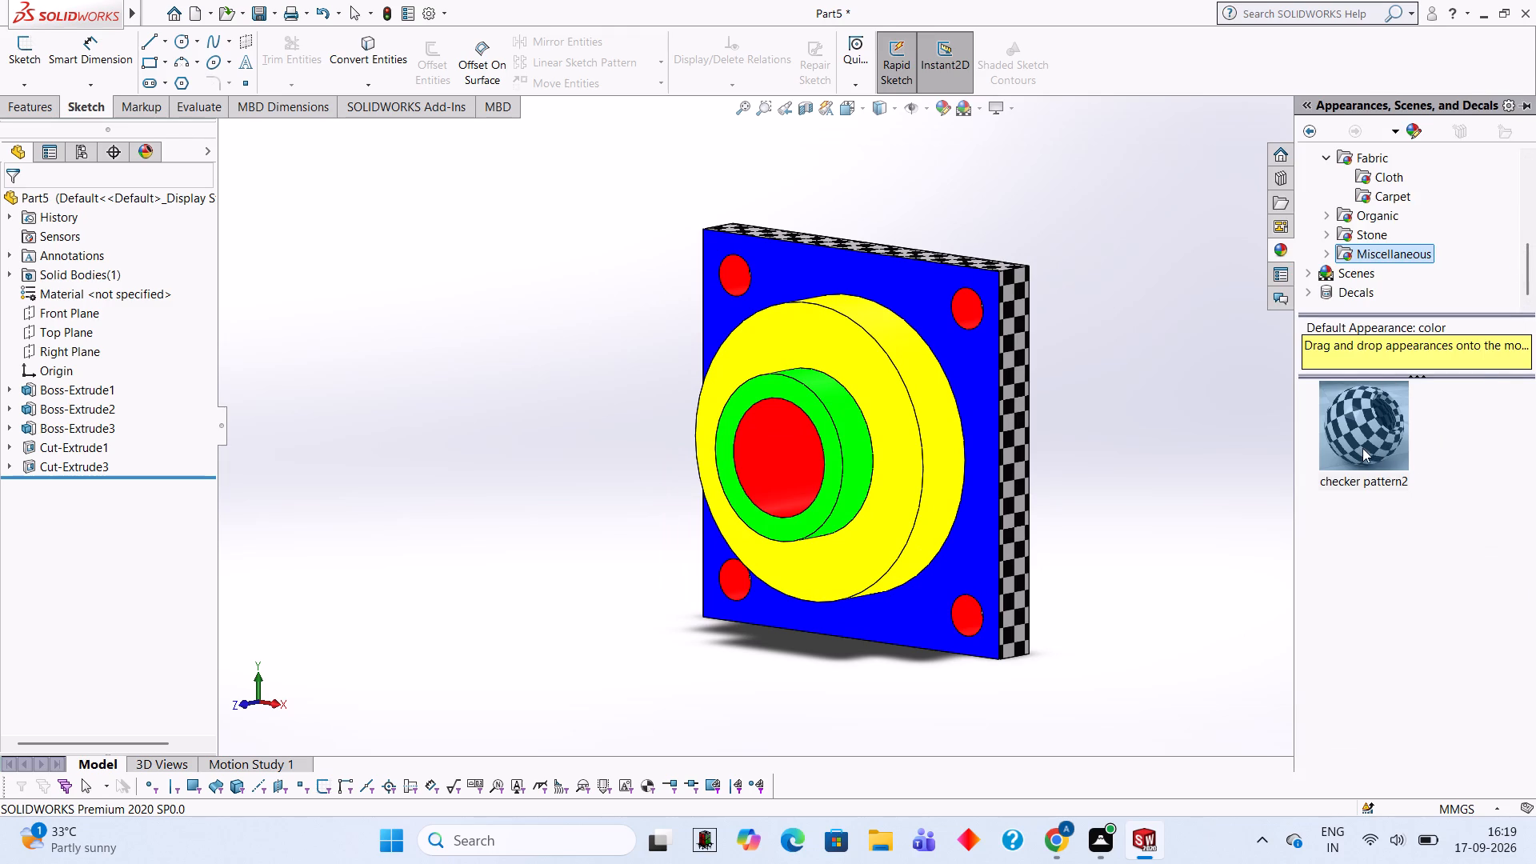
pyautogui.moveTo(1364, 448); pyautogui.dragTo(974, 385)
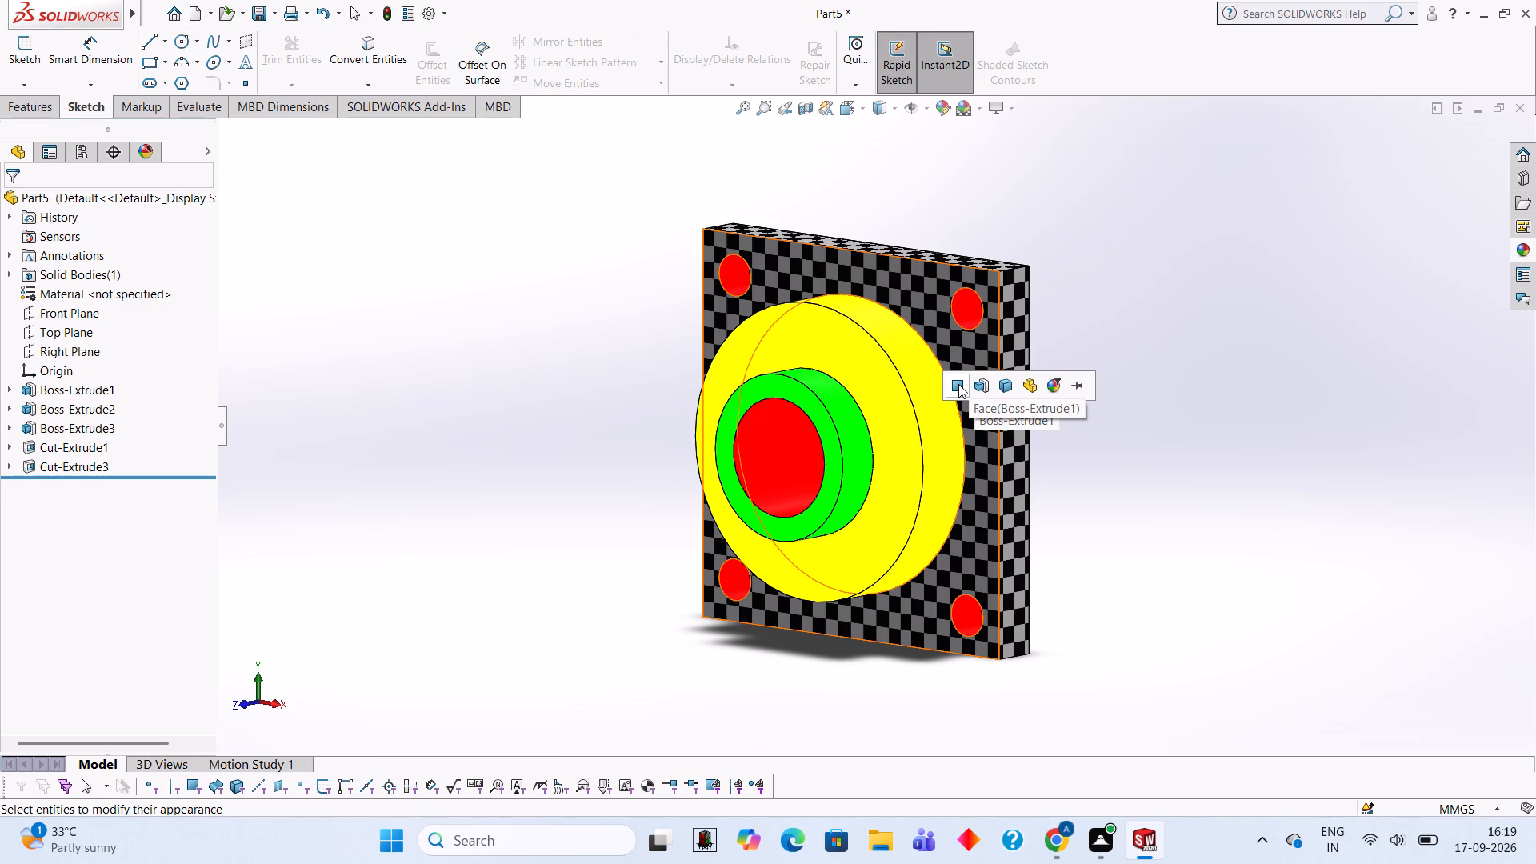
pyautogui.click(958, 384)
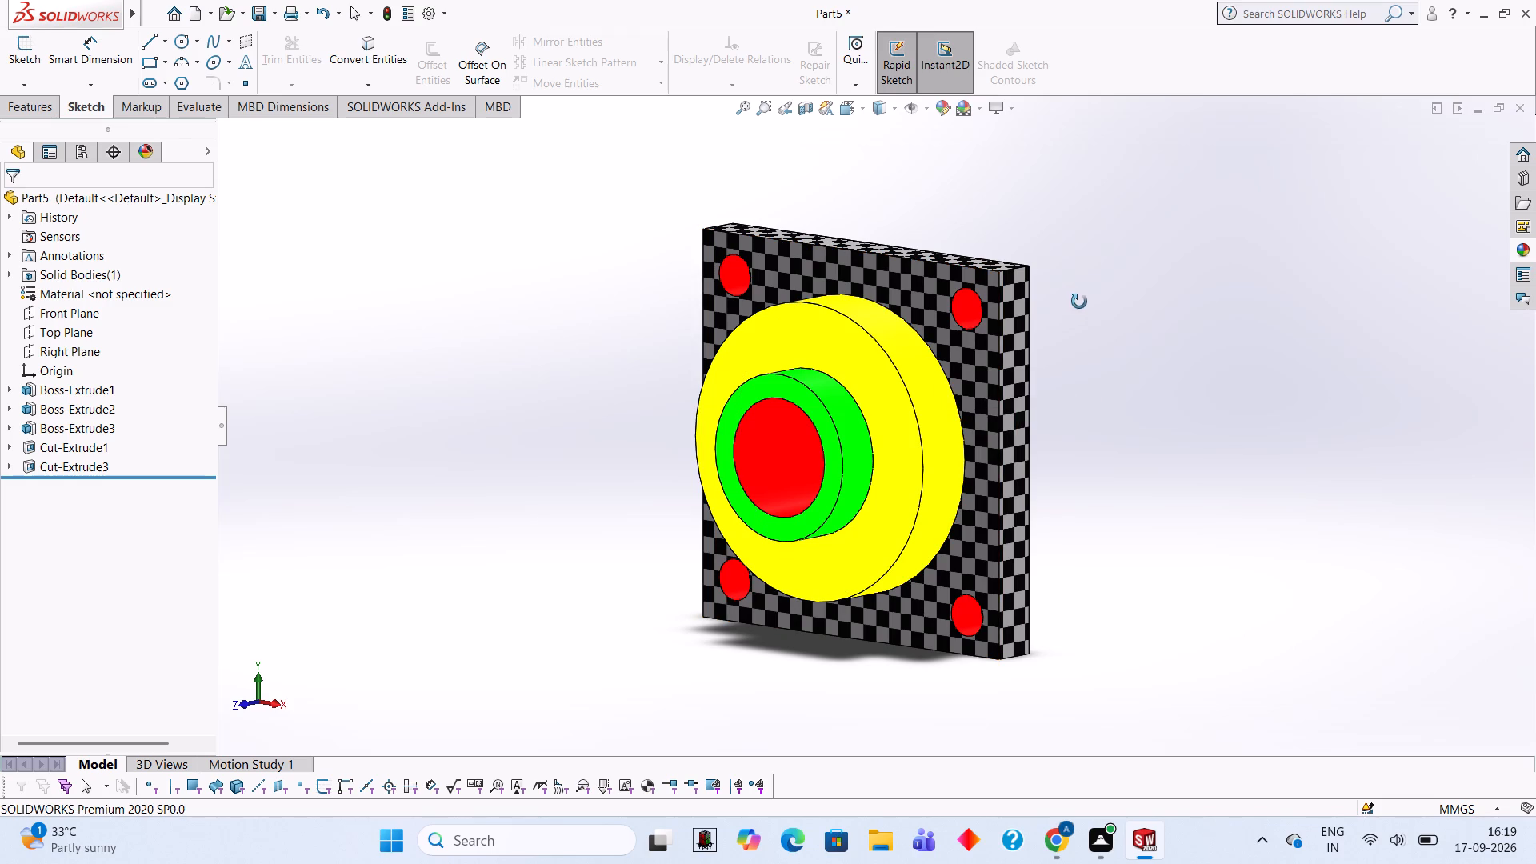
# Examine the checkered square plate and its stepped bosses from the front and the side.
pyautogui.rightClick(1079, 302)
pyautogui.click(1082, 278)
pyautogui.moveTo(1104, 330); pyautogui.dragTo(1222, 306)
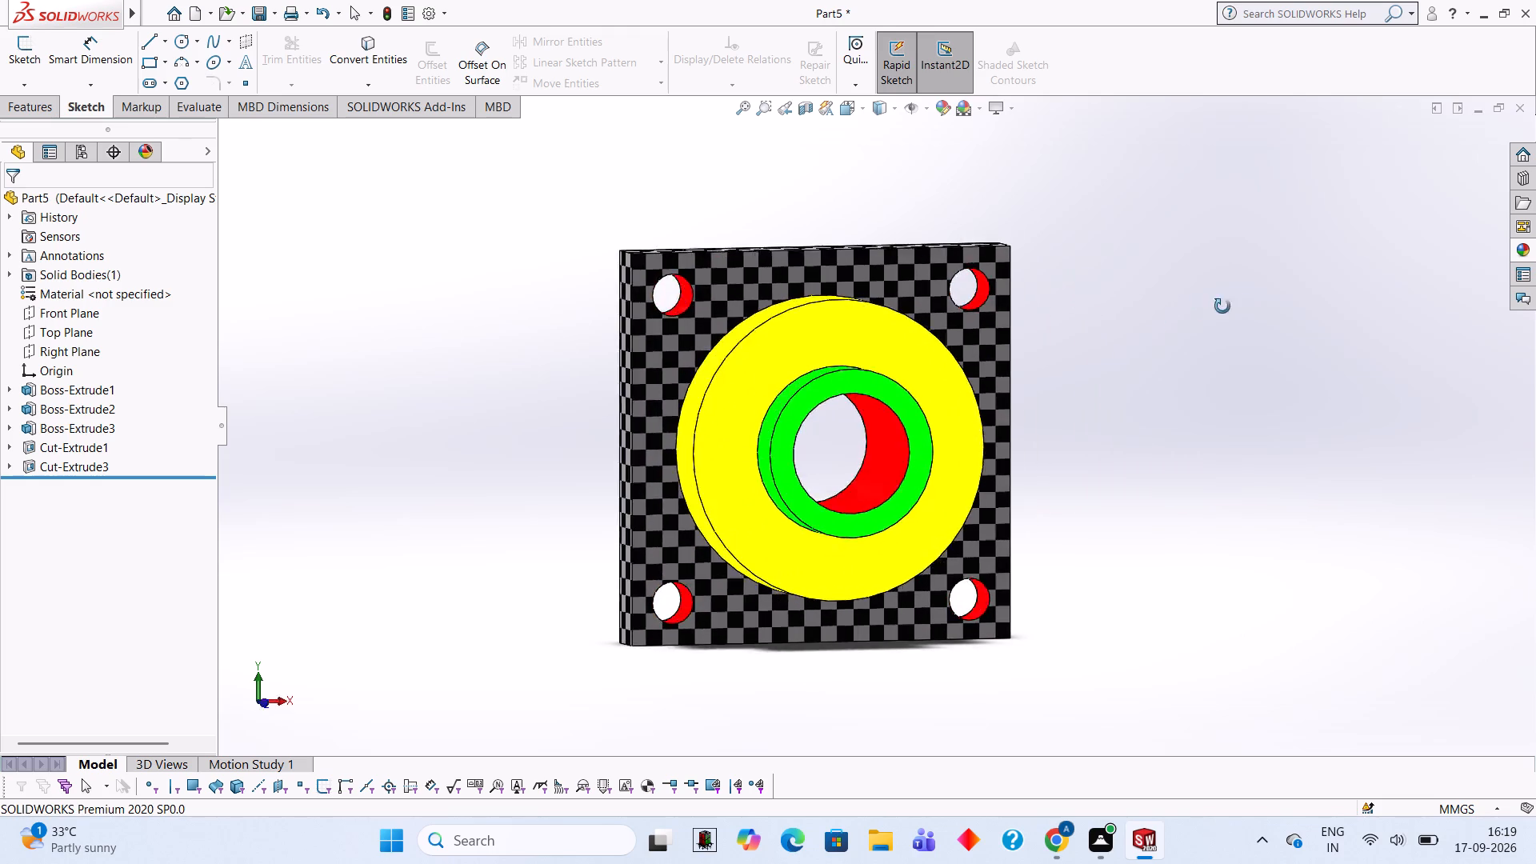
pyautogui.moveTo(1222, 306); pyautogui.dragTo(1070, 274)
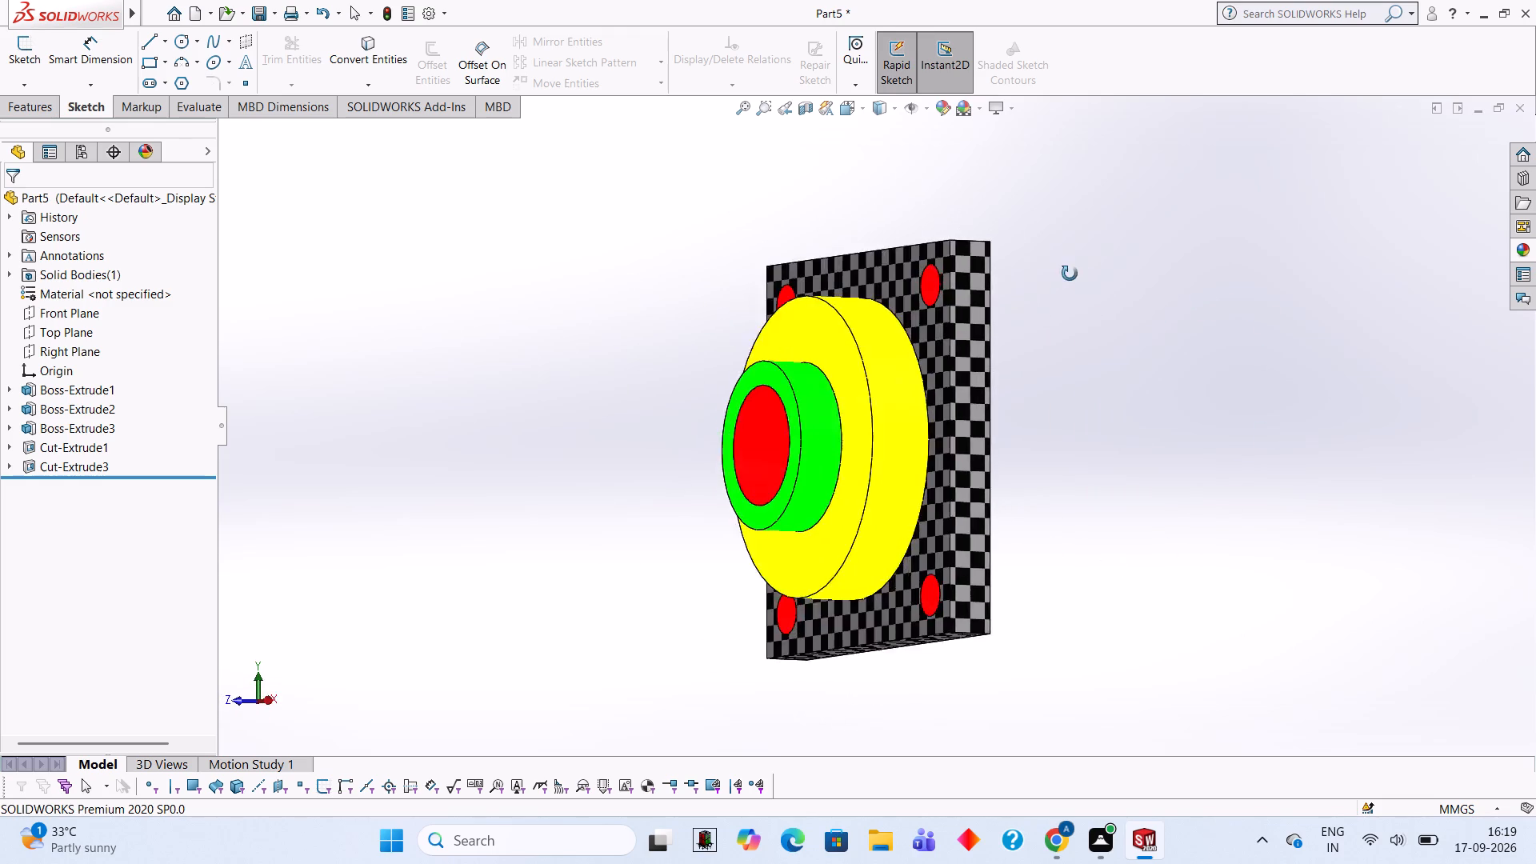
pyautogui.moveTo(1070, 274); pyautogui.dragTo(1047, 361)
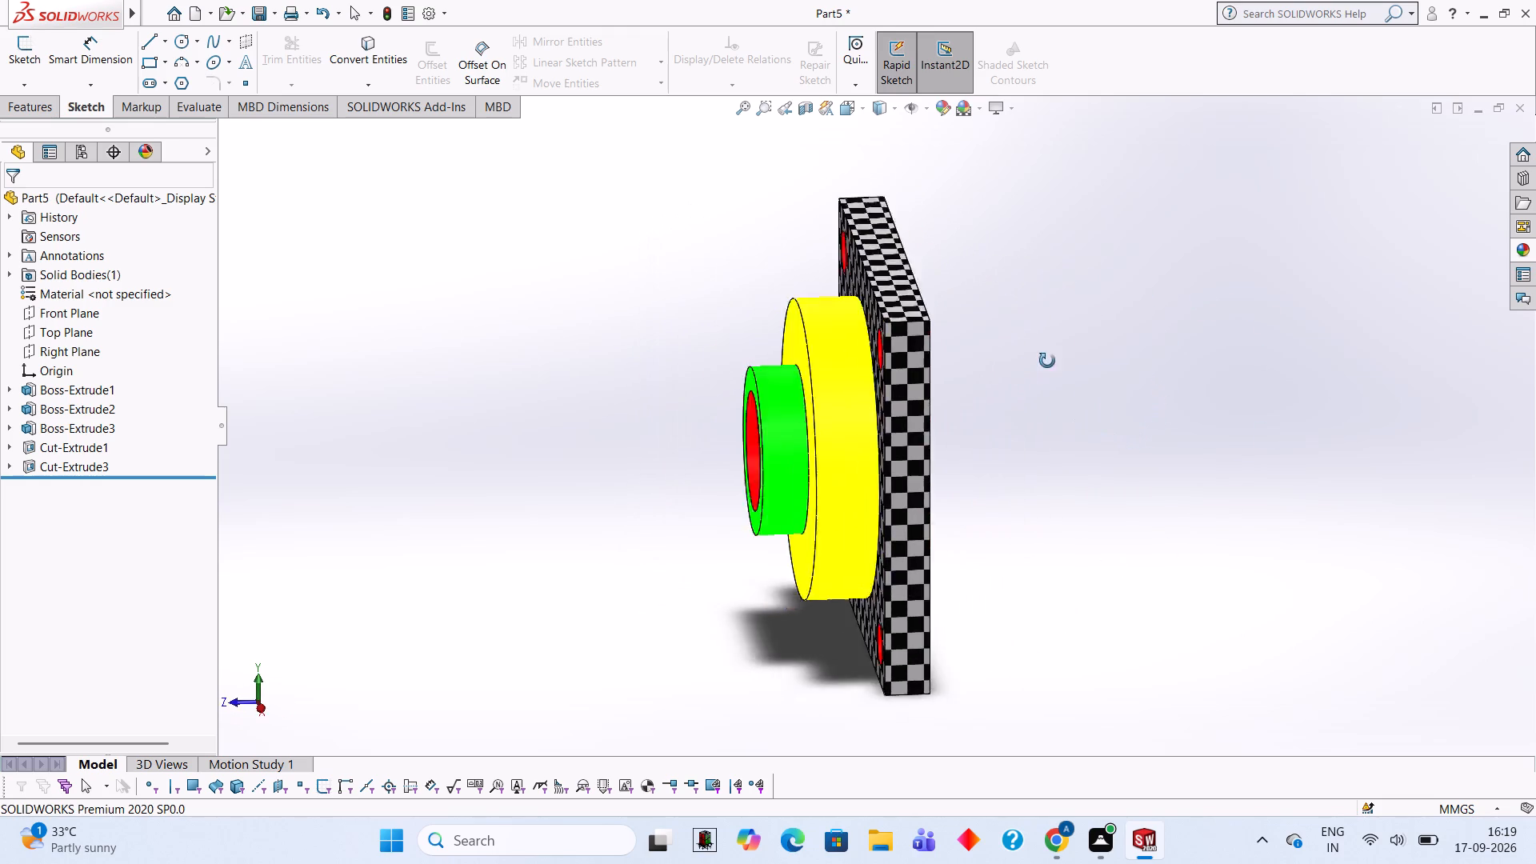
pyautogui.moveTo(1047, 361); pyautogui.dragTo(1113, 343)
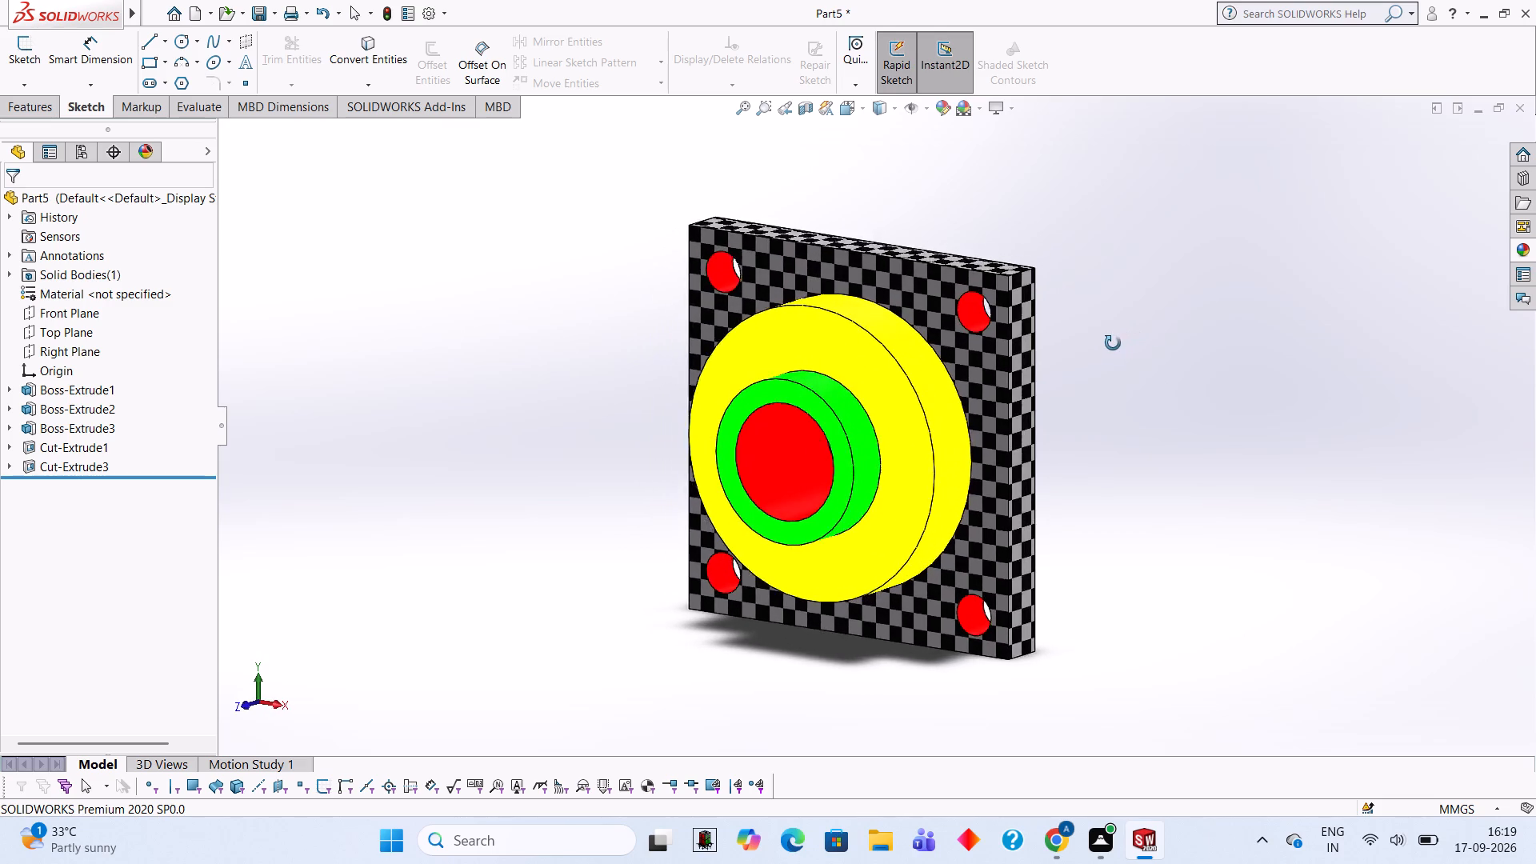
pyautogui.moveTo(1113, 343); pyautogui.dragTo(1108, 346)
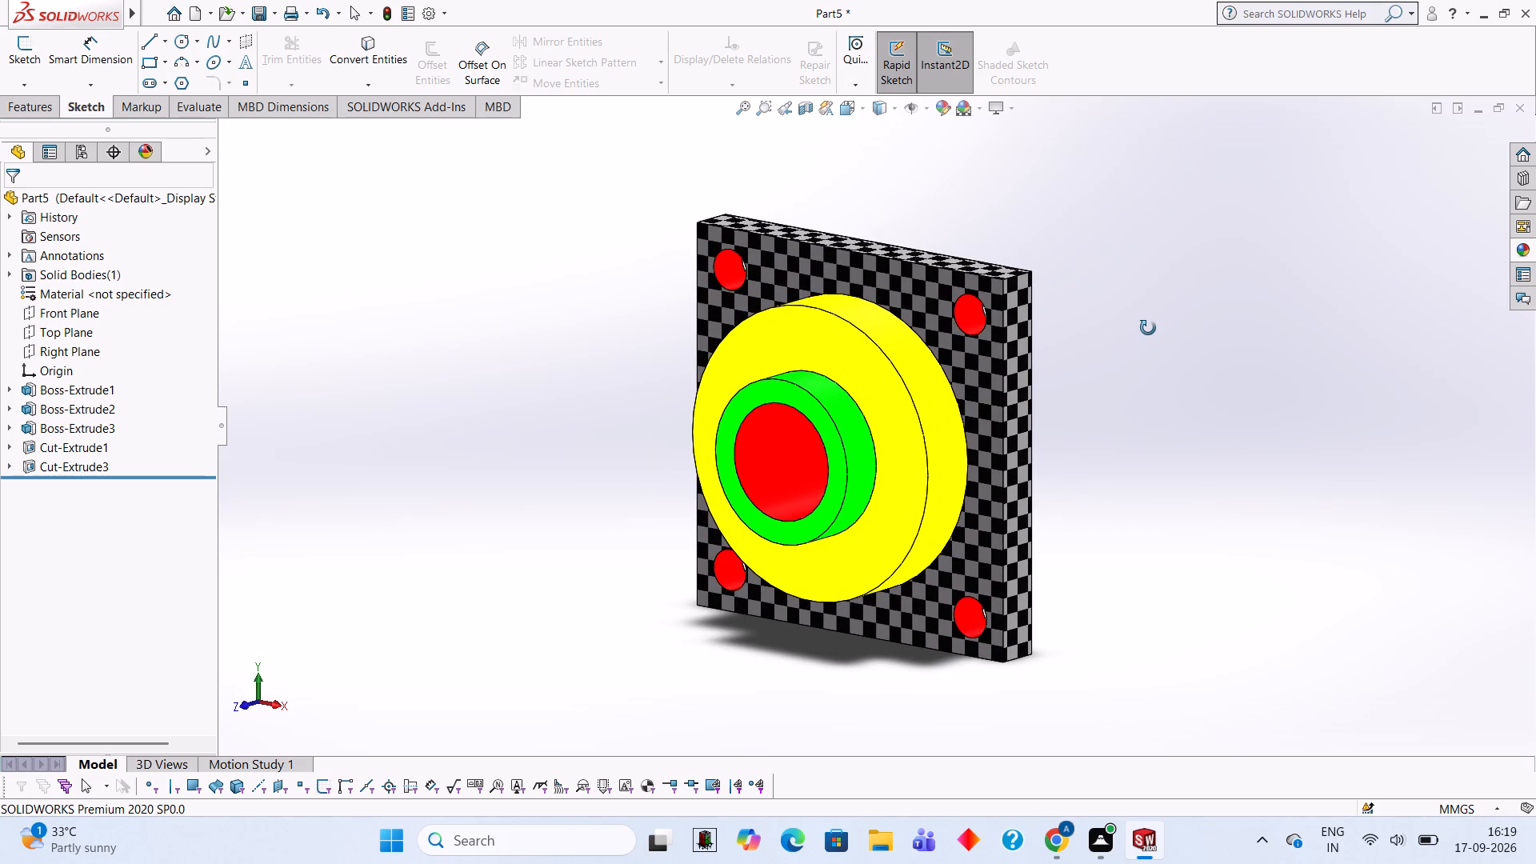
pyautogui.press('Escape')
# Look through the Basic, Studio and Presentation Scenes and the Backgrounds for a display scene.
pyautogui.click(1530, 247)
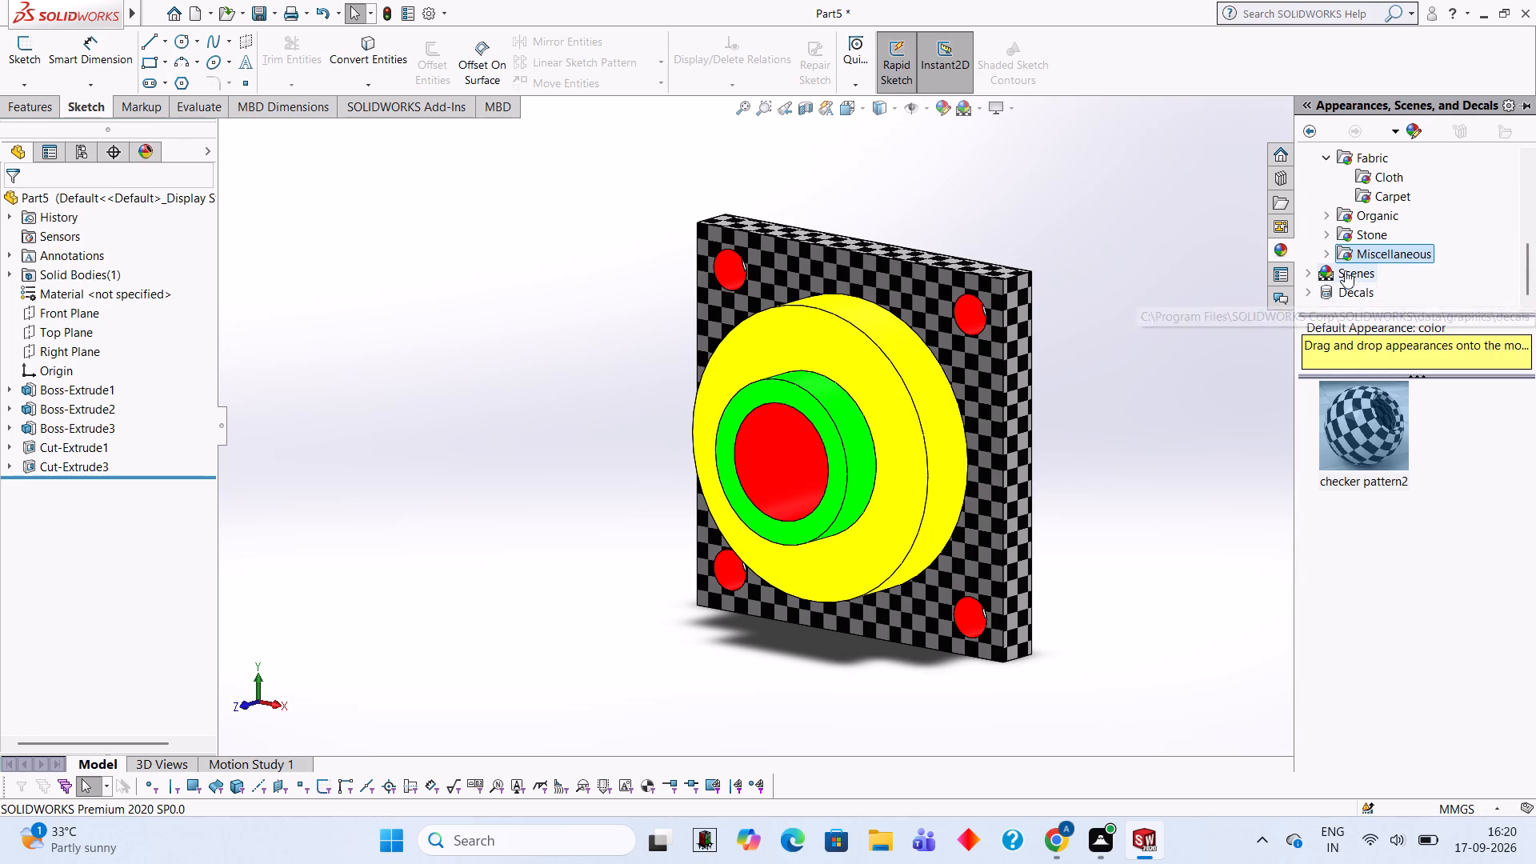
pyautogui.click(1304, 279)
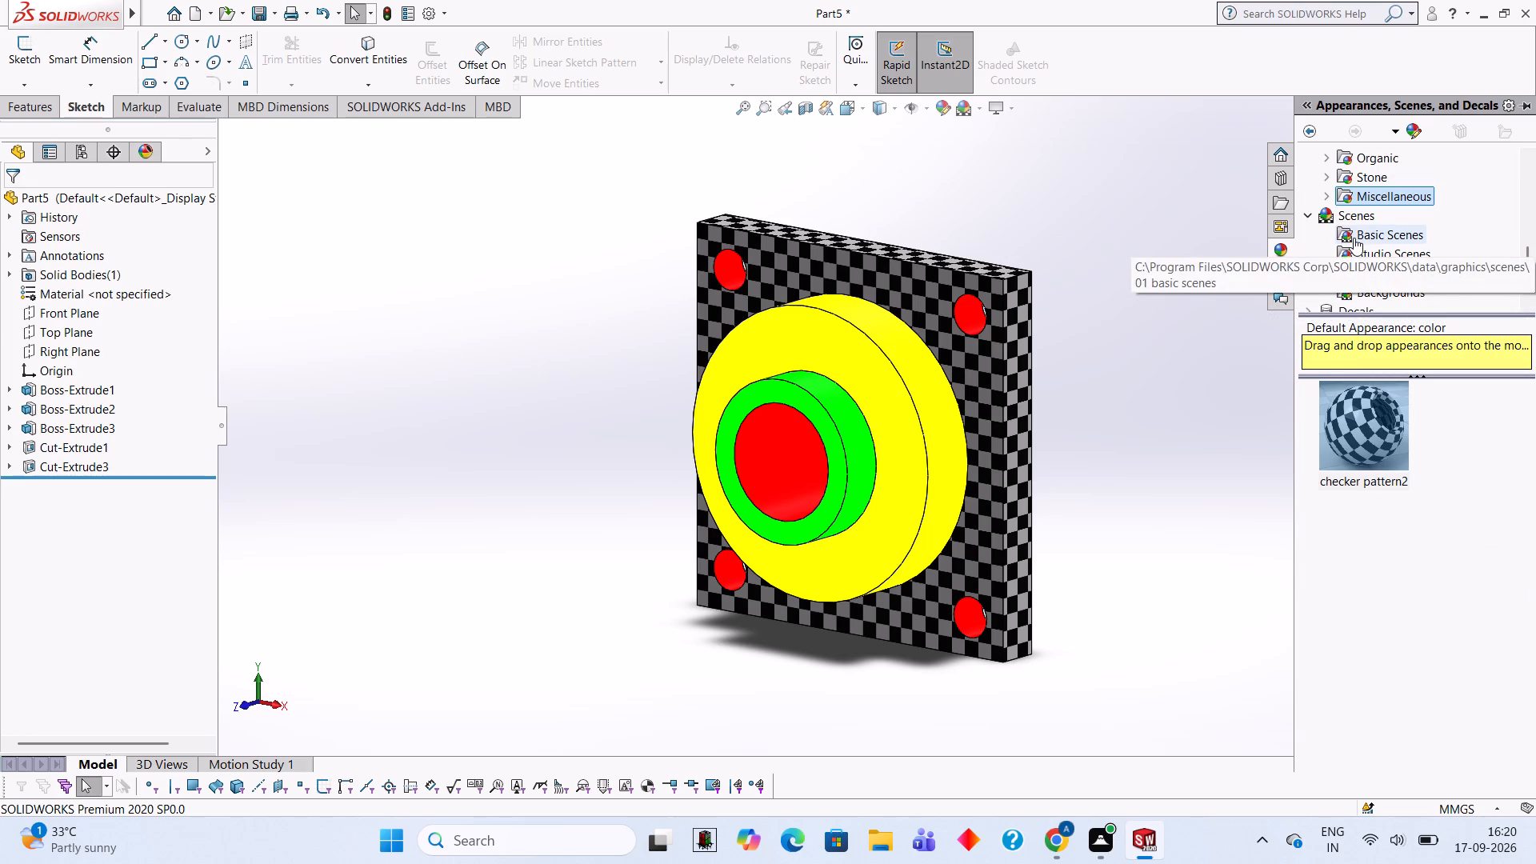
pyautogui.click(1384, 235)
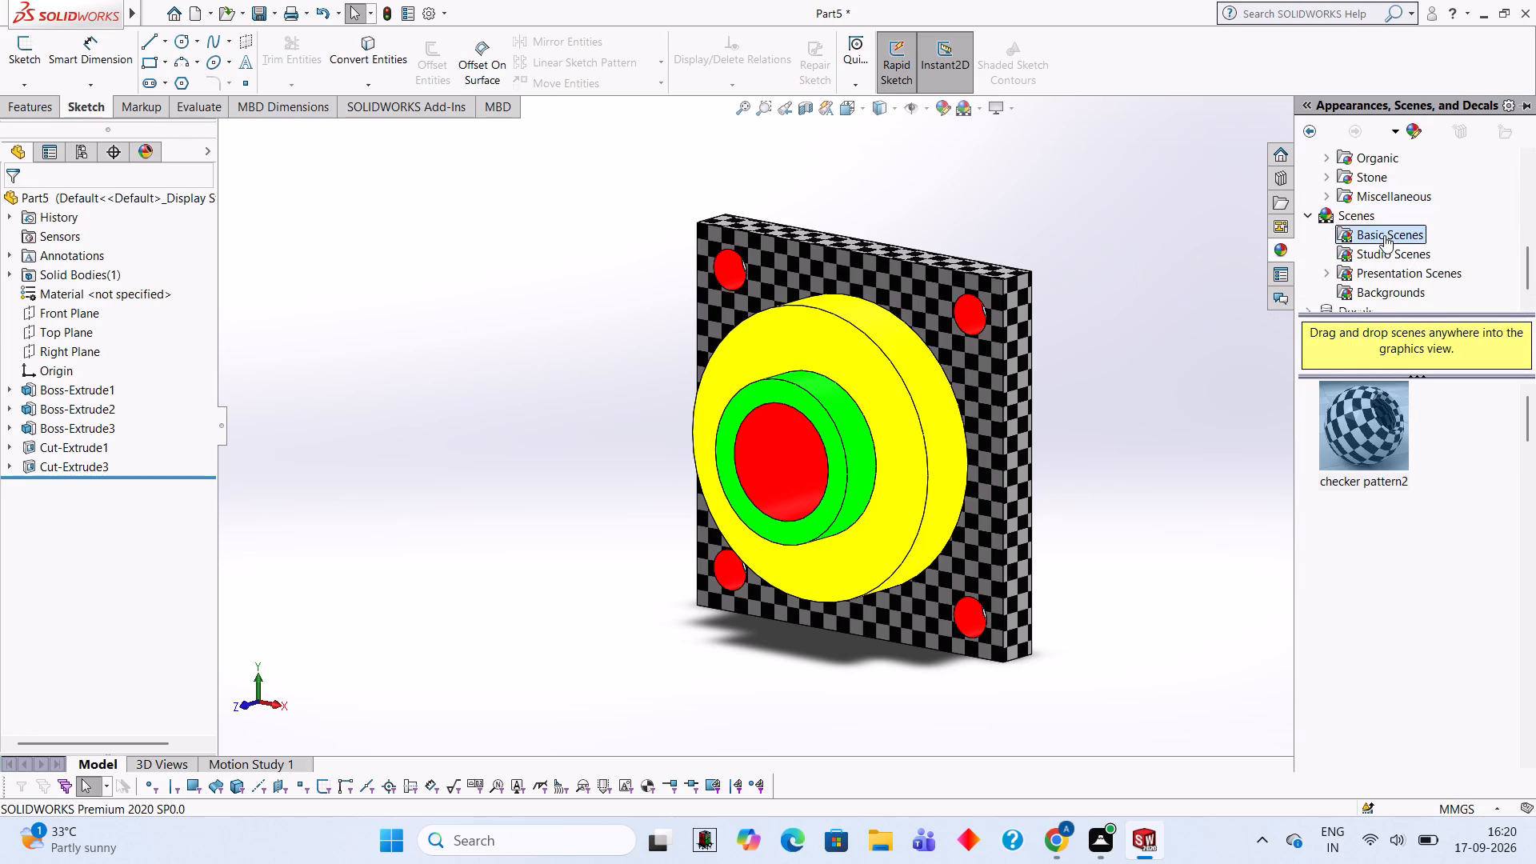
pyautogui.click(1384, 253)
pyautogui.click(1384, 270)
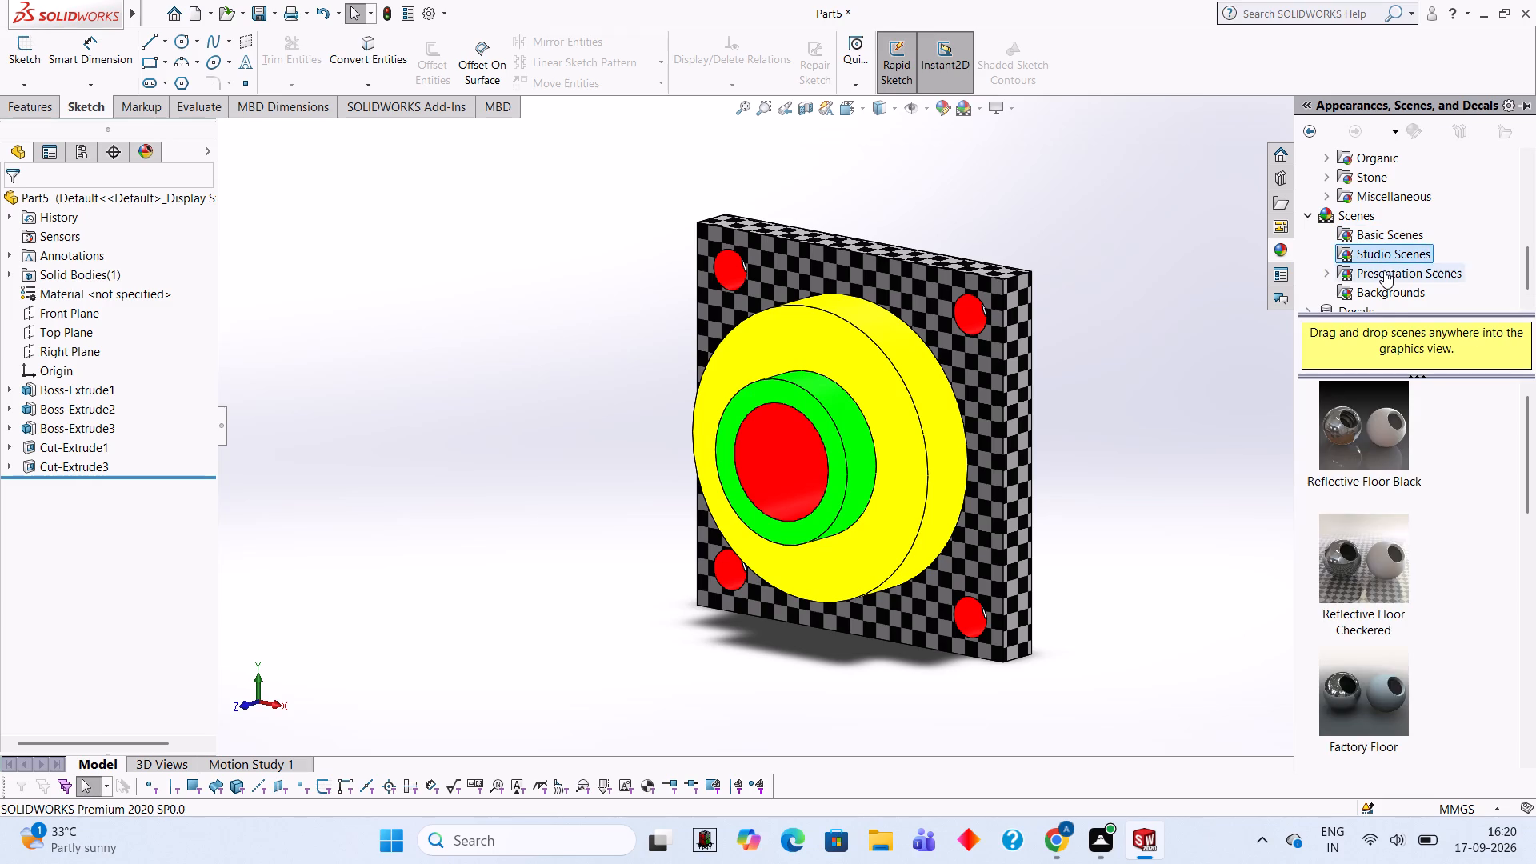
pyautogui.click(1386, 298)
pyautogui.scroll(-1, 1386, 278)
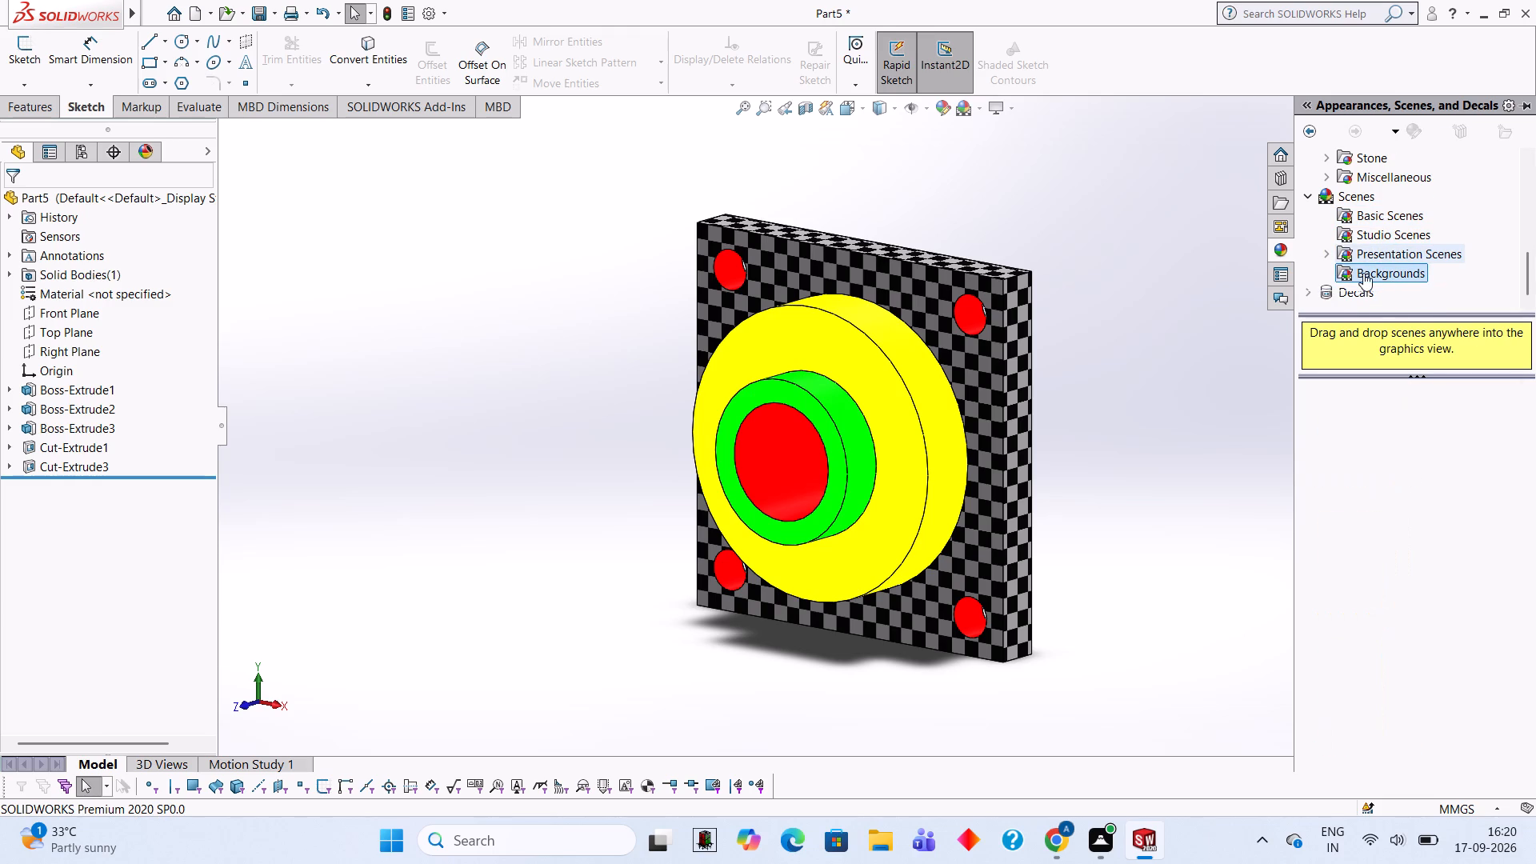
pyautogui.click(1363, 273)
pyautogui.click(1359, 254)
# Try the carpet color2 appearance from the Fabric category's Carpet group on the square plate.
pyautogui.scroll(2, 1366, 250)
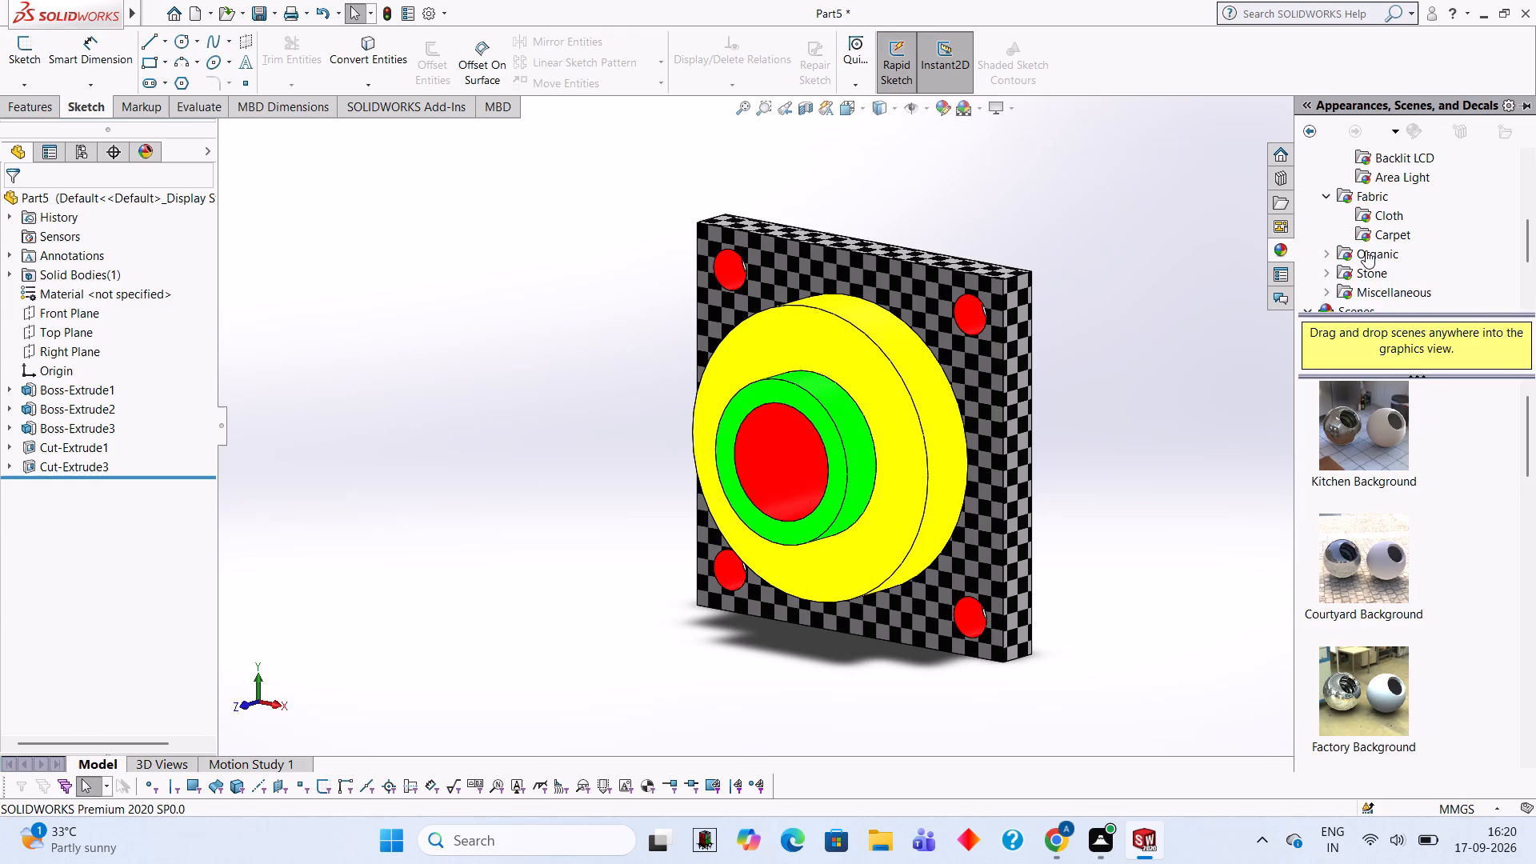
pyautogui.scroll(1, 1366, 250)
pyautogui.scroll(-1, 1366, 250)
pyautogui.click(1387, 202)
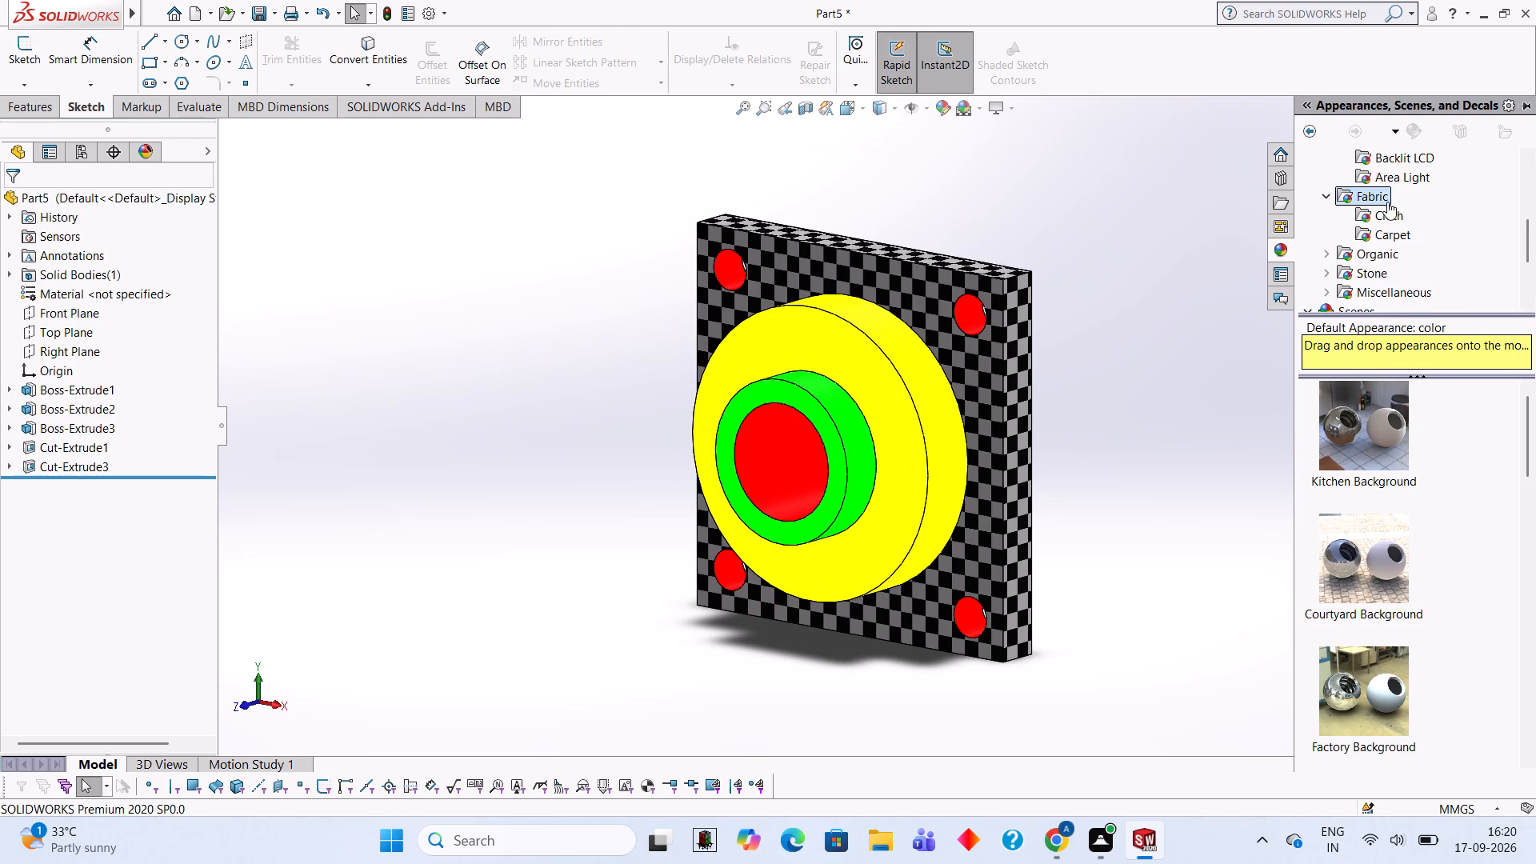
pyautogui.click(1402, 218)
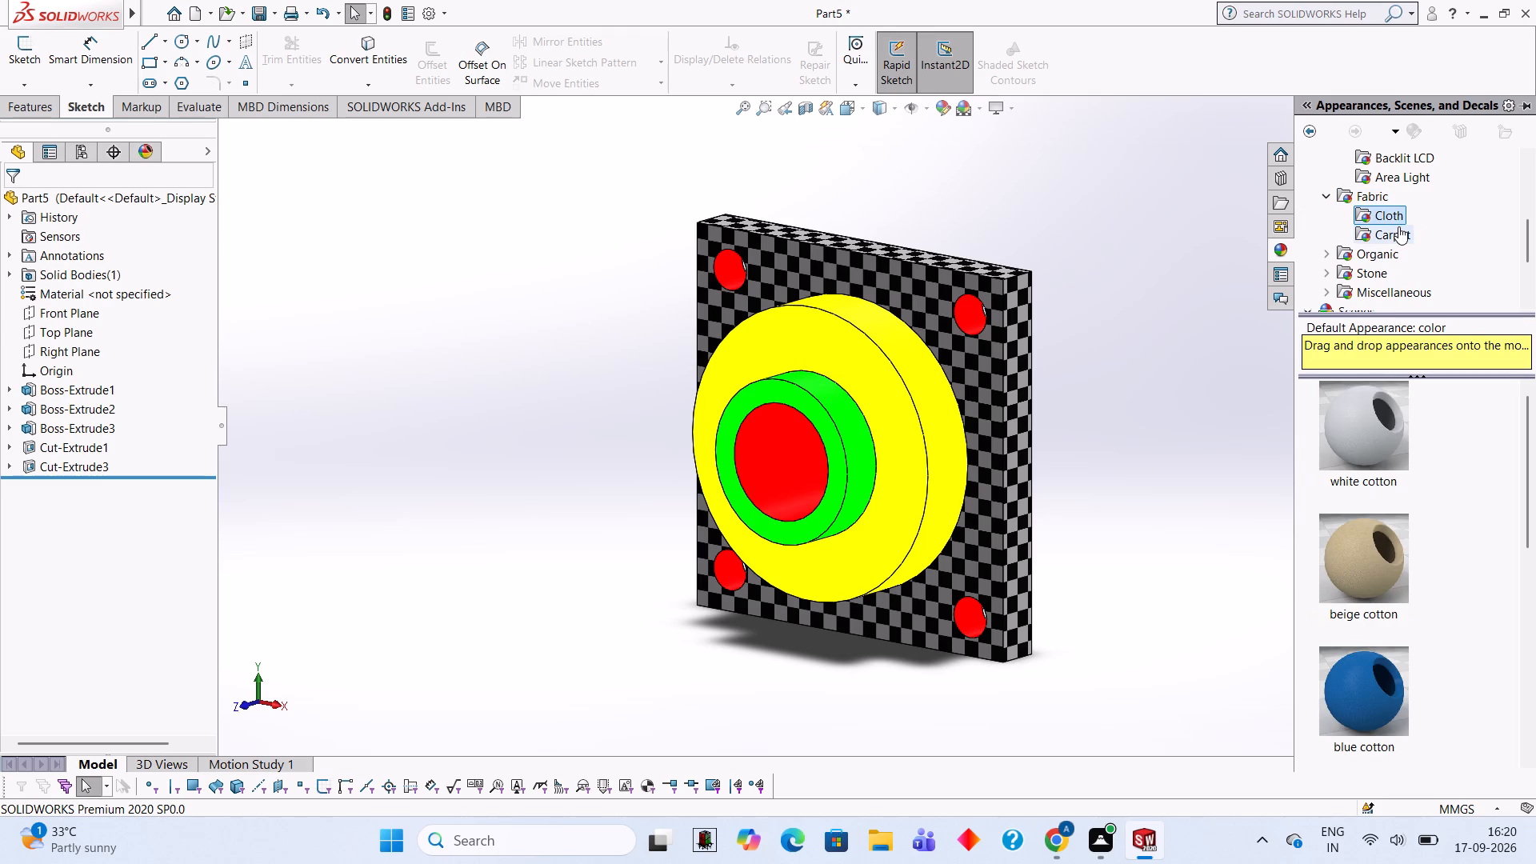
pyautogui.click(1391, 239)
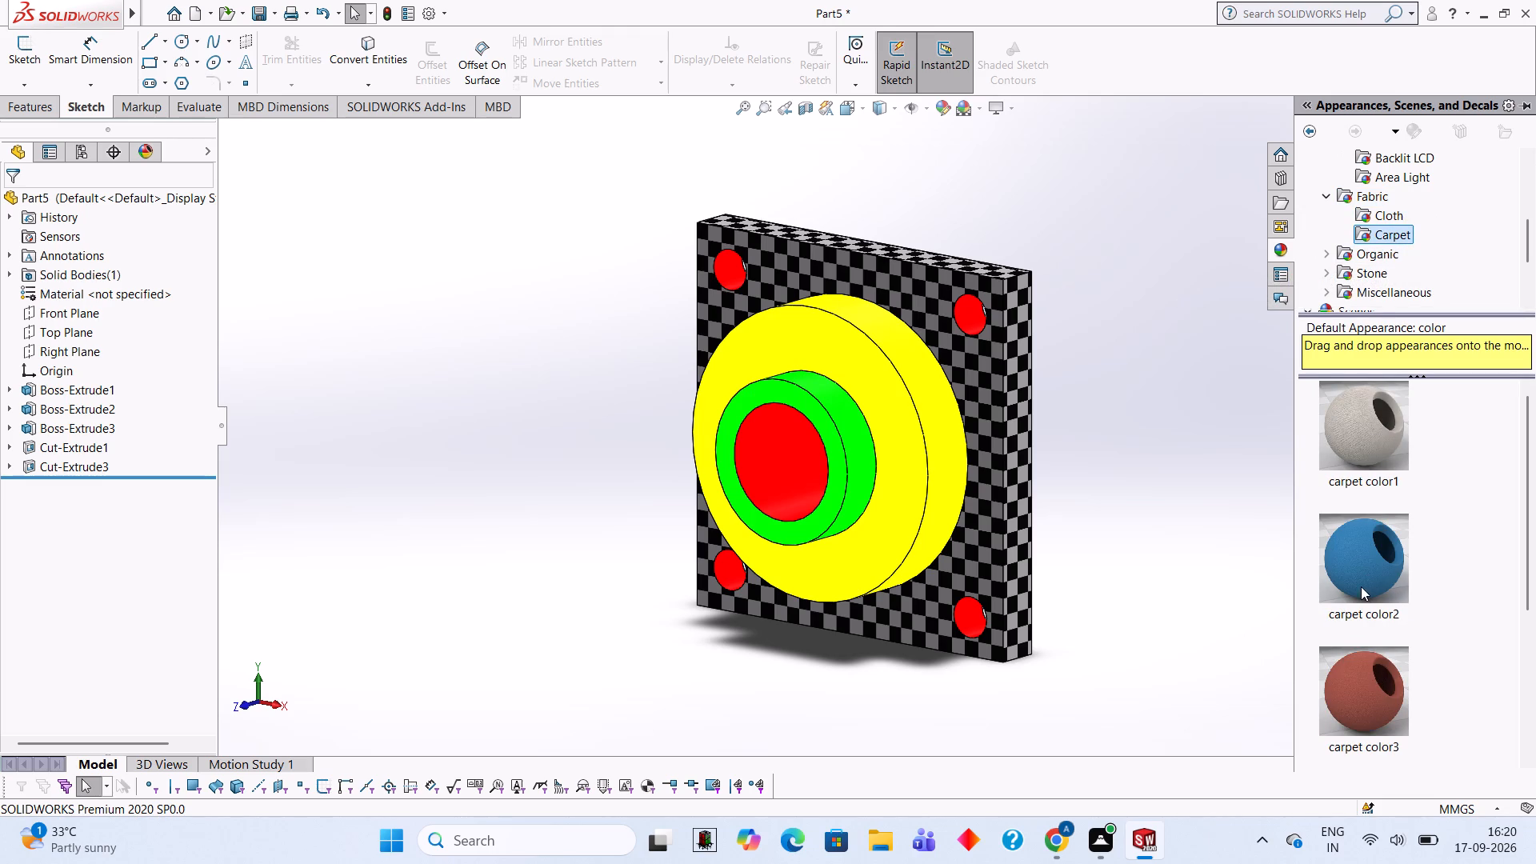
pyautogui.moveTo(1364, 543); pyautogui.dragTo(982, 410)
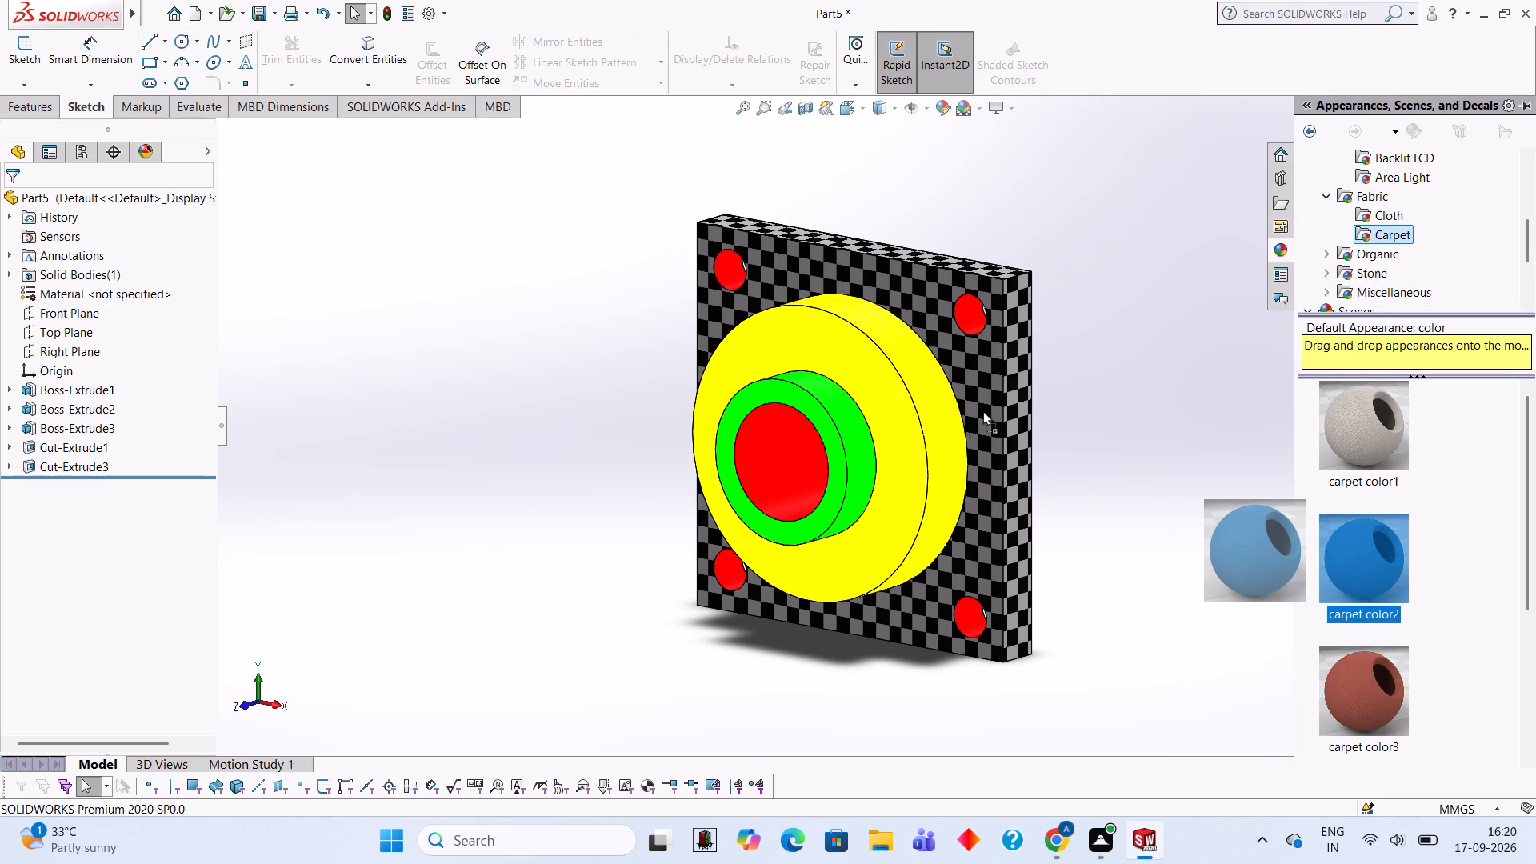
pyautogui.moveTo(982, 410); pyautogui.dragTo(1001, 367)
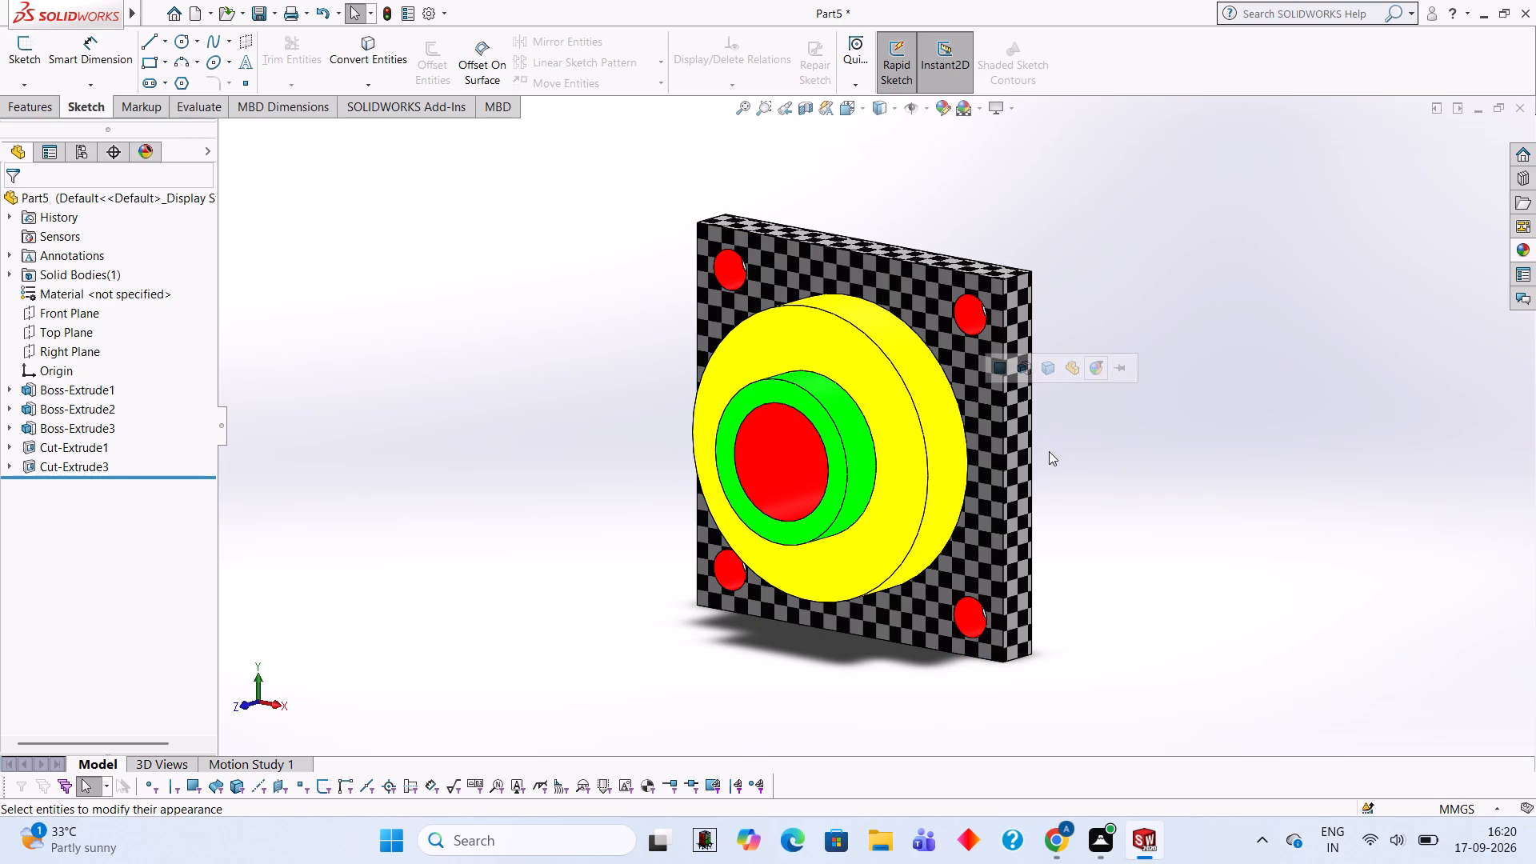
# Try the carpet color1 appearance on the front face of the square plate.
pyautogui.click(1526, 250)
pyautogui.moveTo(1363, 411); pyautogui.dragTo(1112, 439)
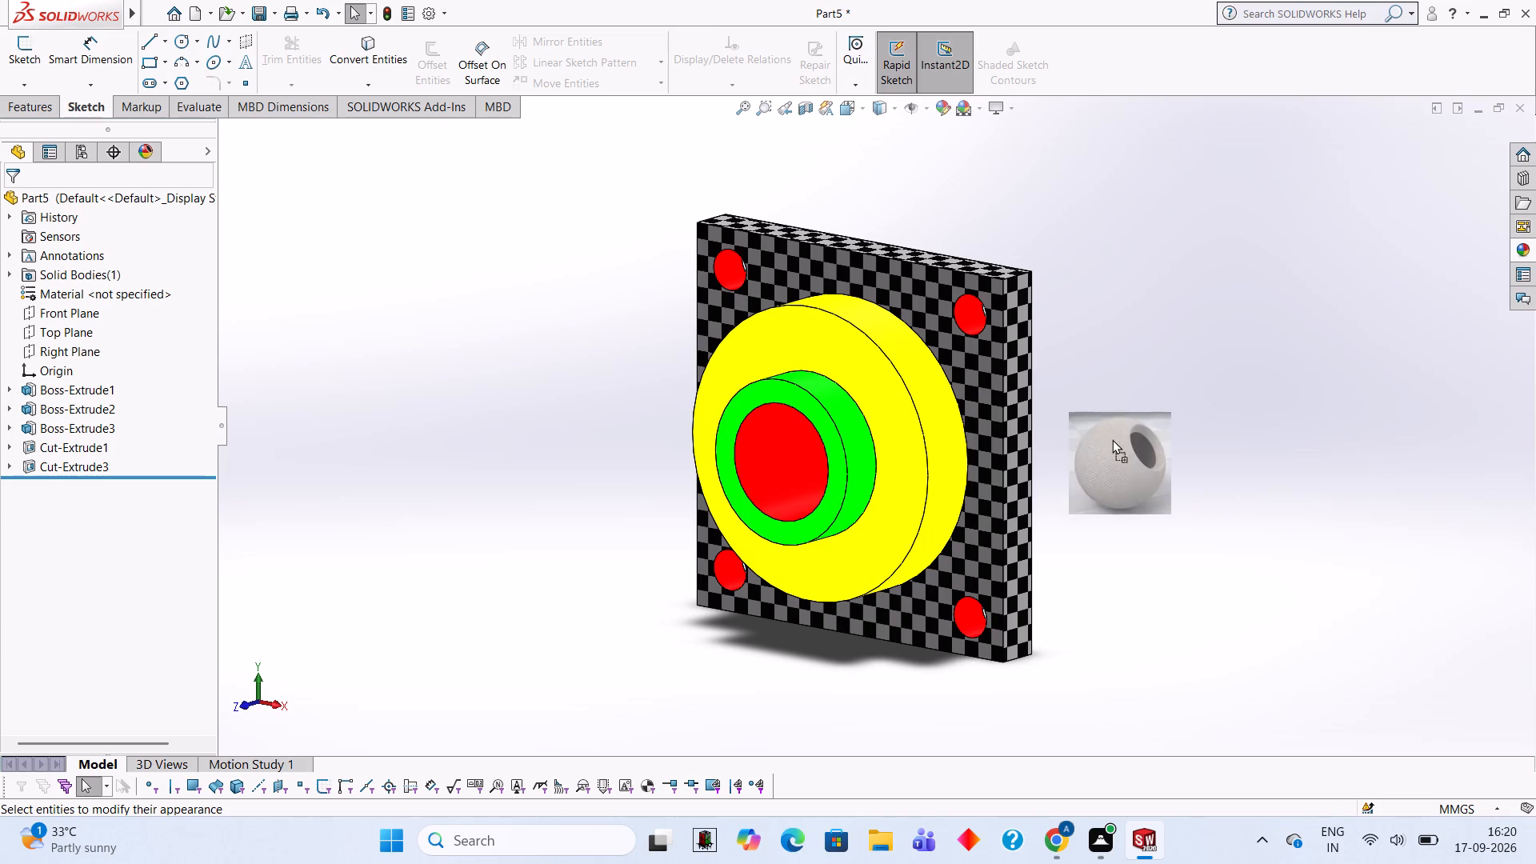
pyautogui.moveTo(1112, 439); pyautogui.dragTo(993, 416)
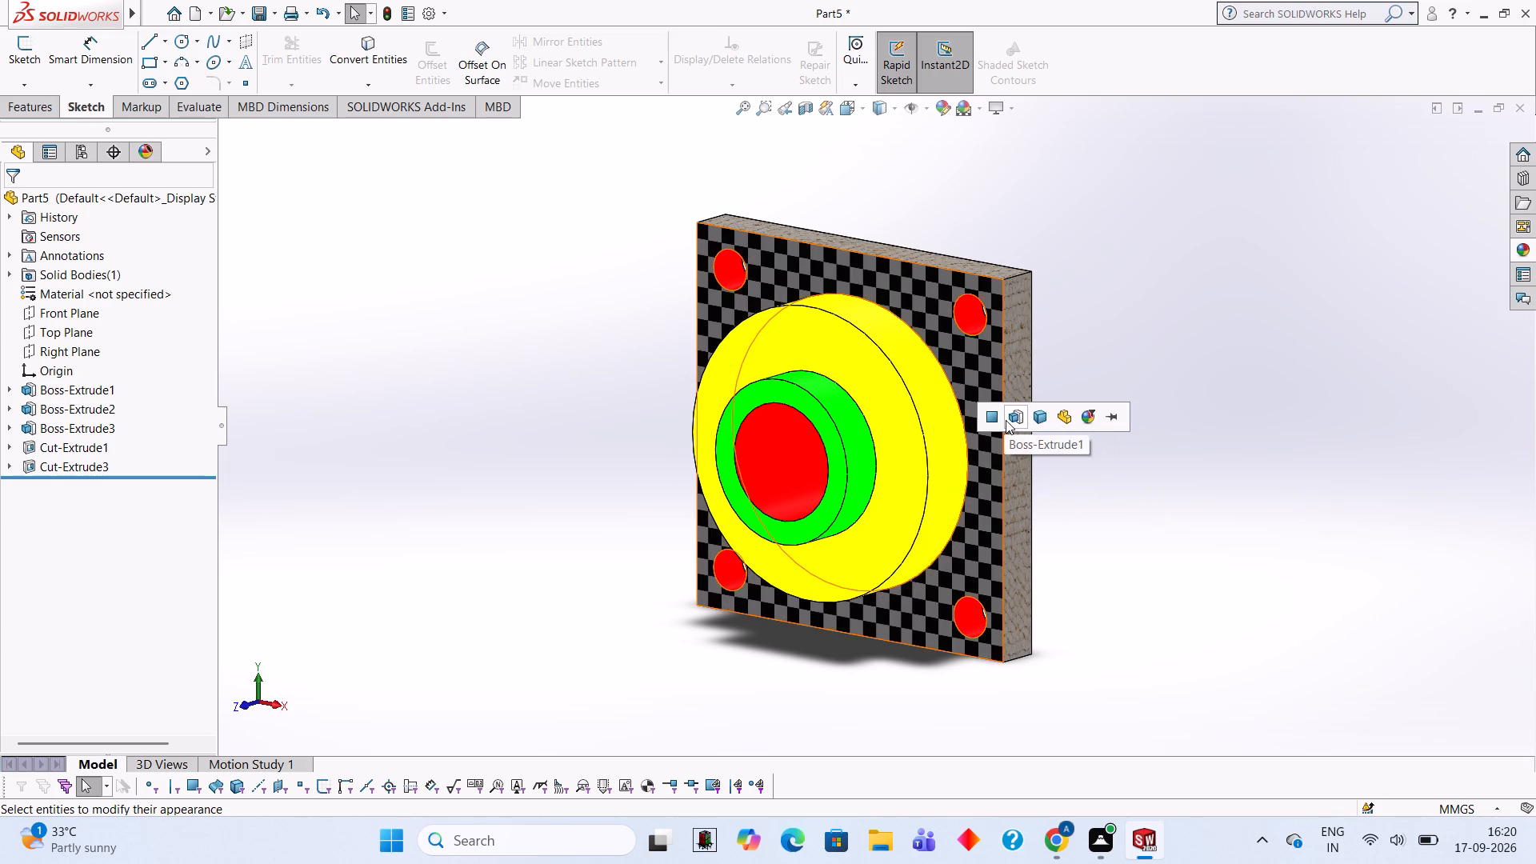
# Apply the orange juice appearance from the Organic category to the front face of the square plate.
pyautogui.click(1528, 246)
pyautogui.scroll(-1, 1349, 534)
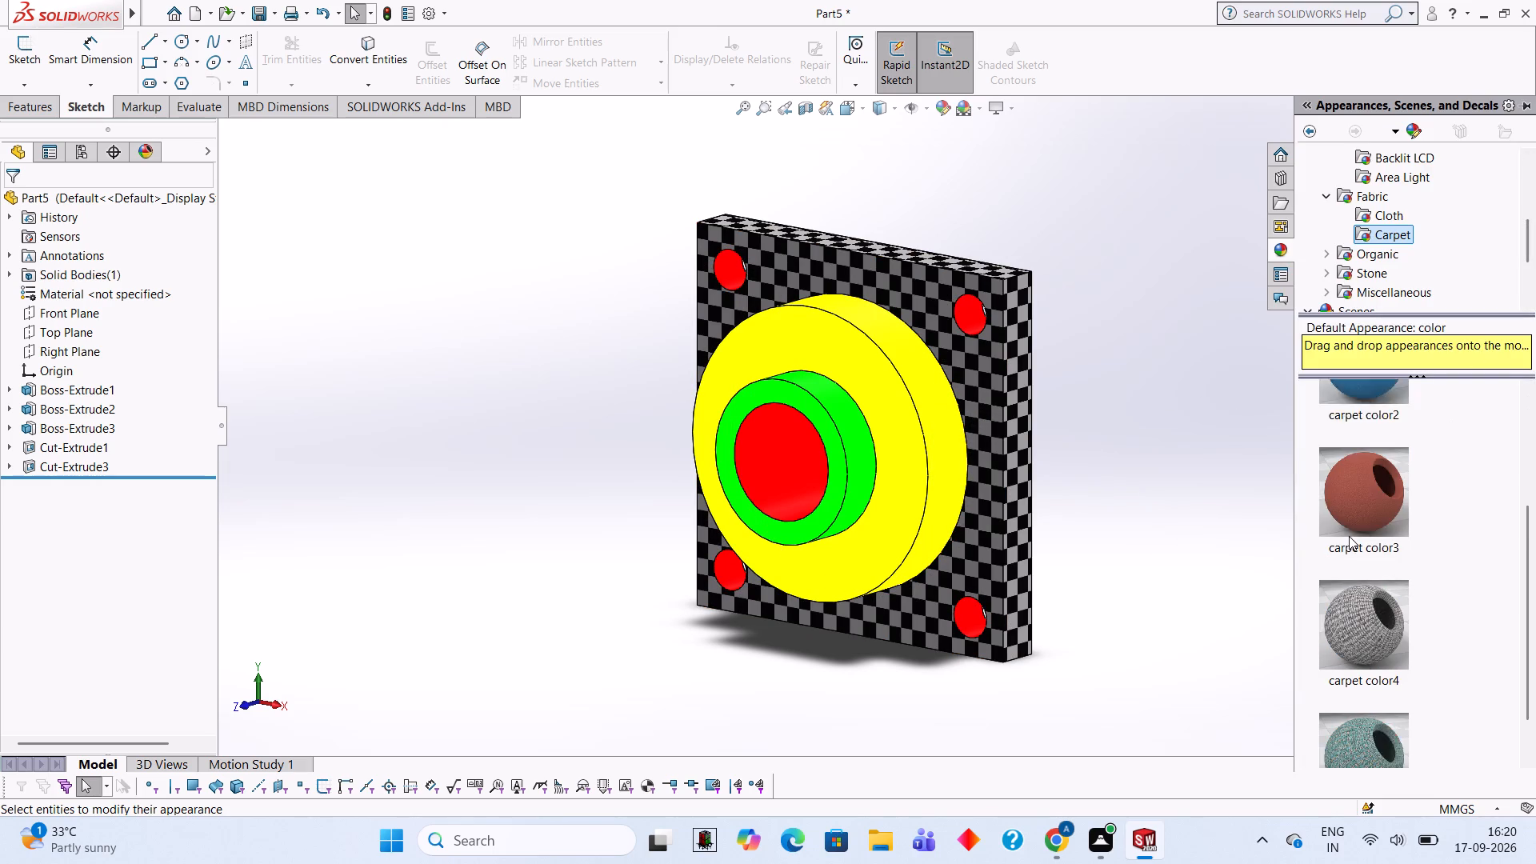
pyautogui.scroll(-3, 1349, 536)
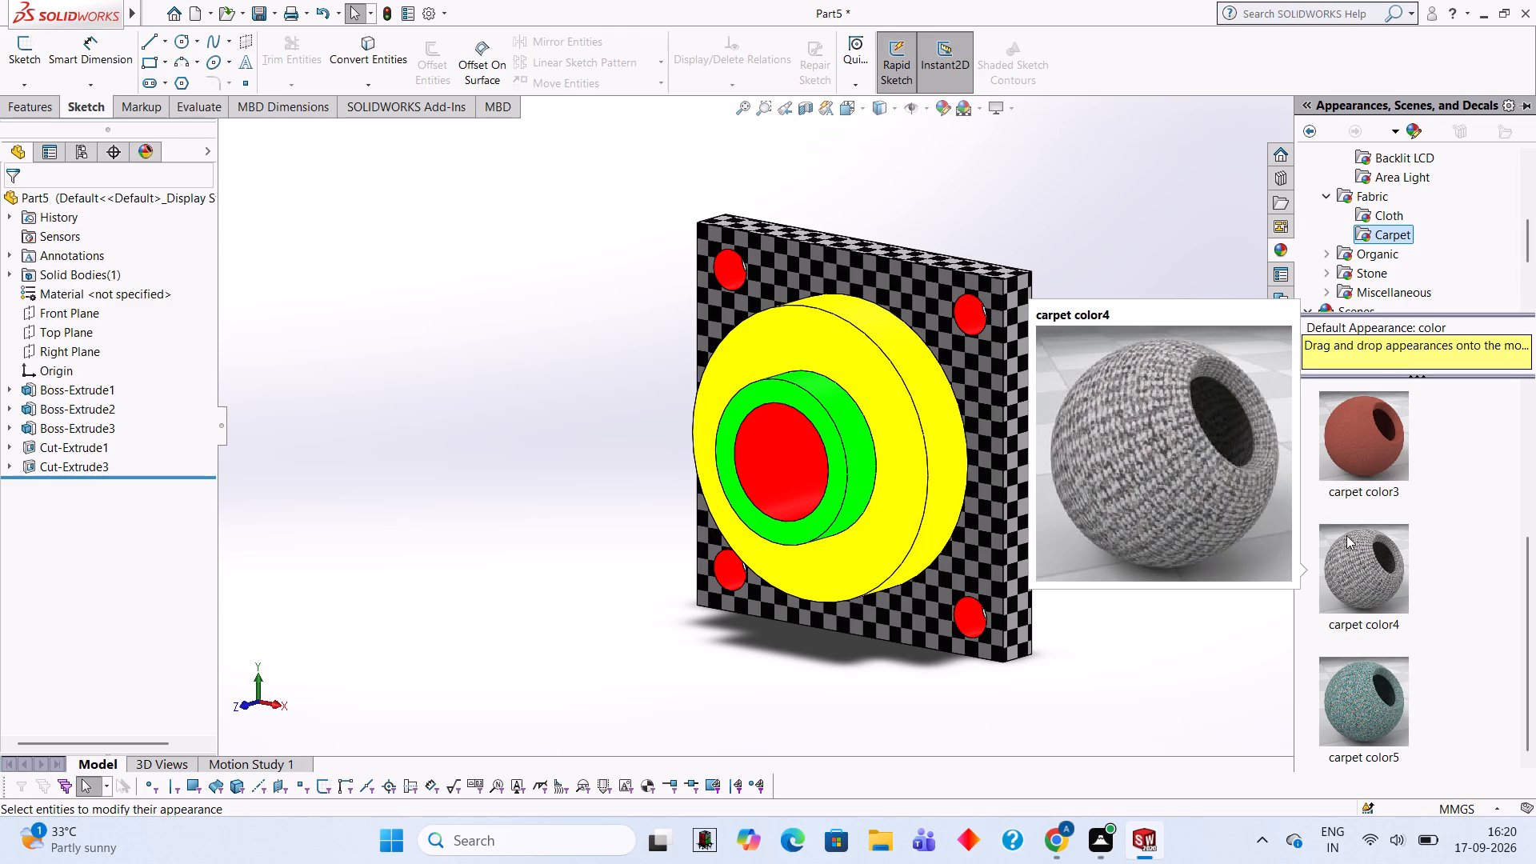
pyautogui.click(1363, 247)
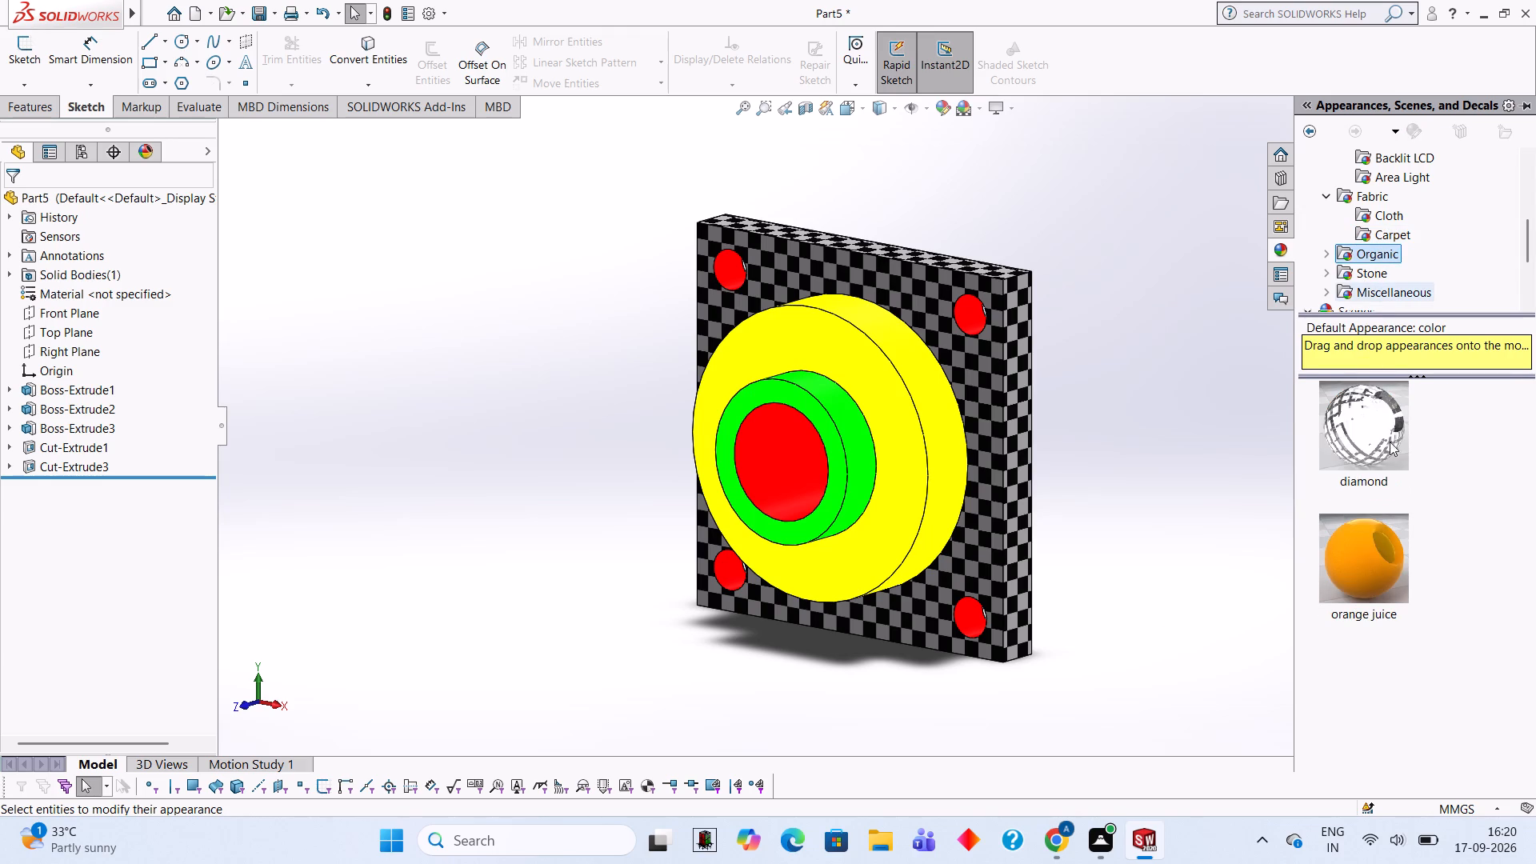
pyautogui.moveTo(1362, 572); pyautogui.dragTo(995, 408)
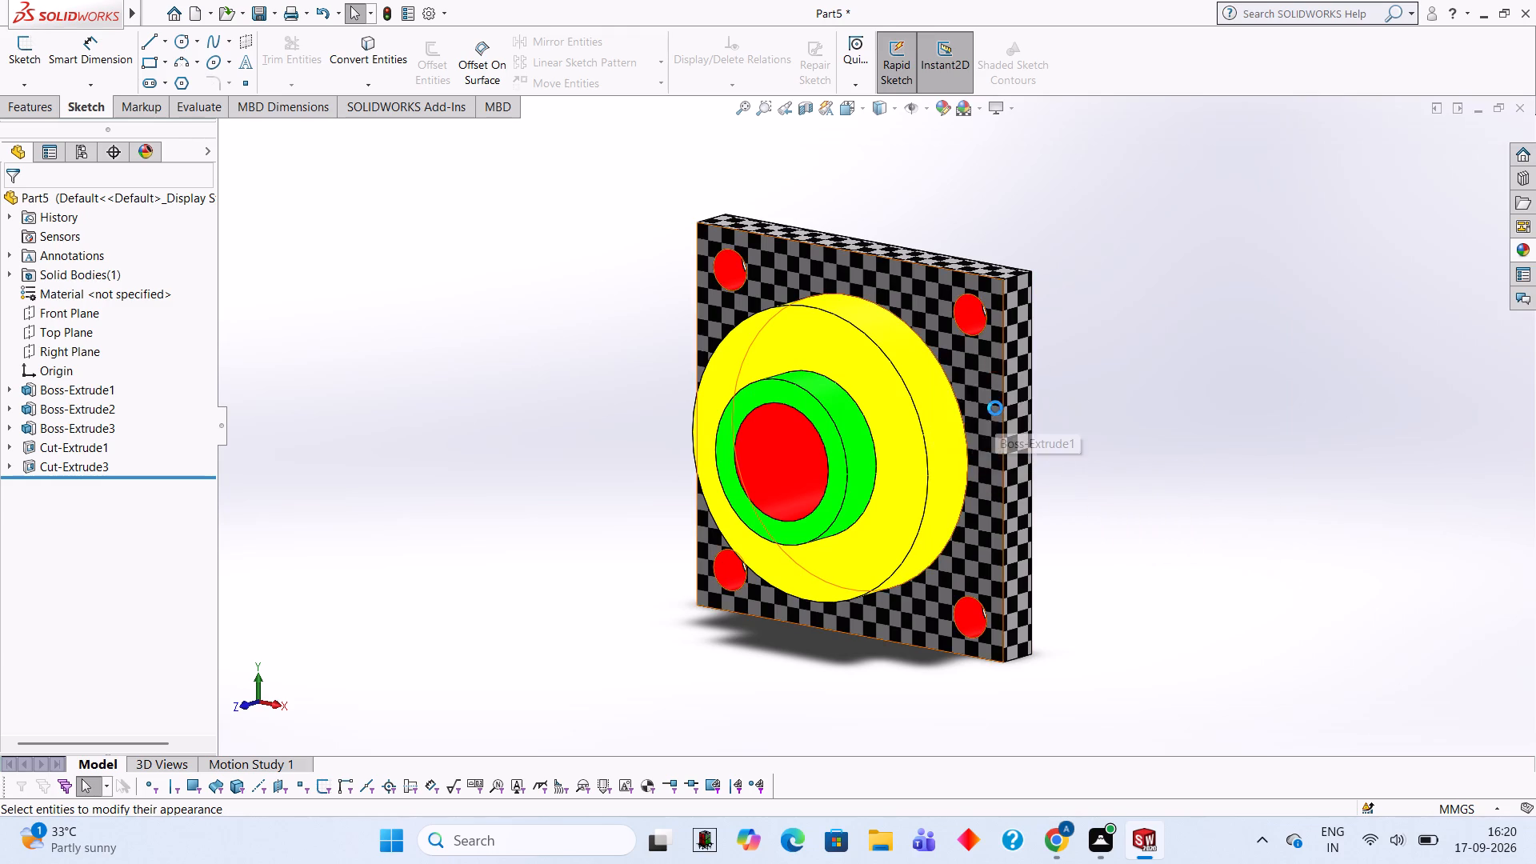
pyautogui.click(995, 408)
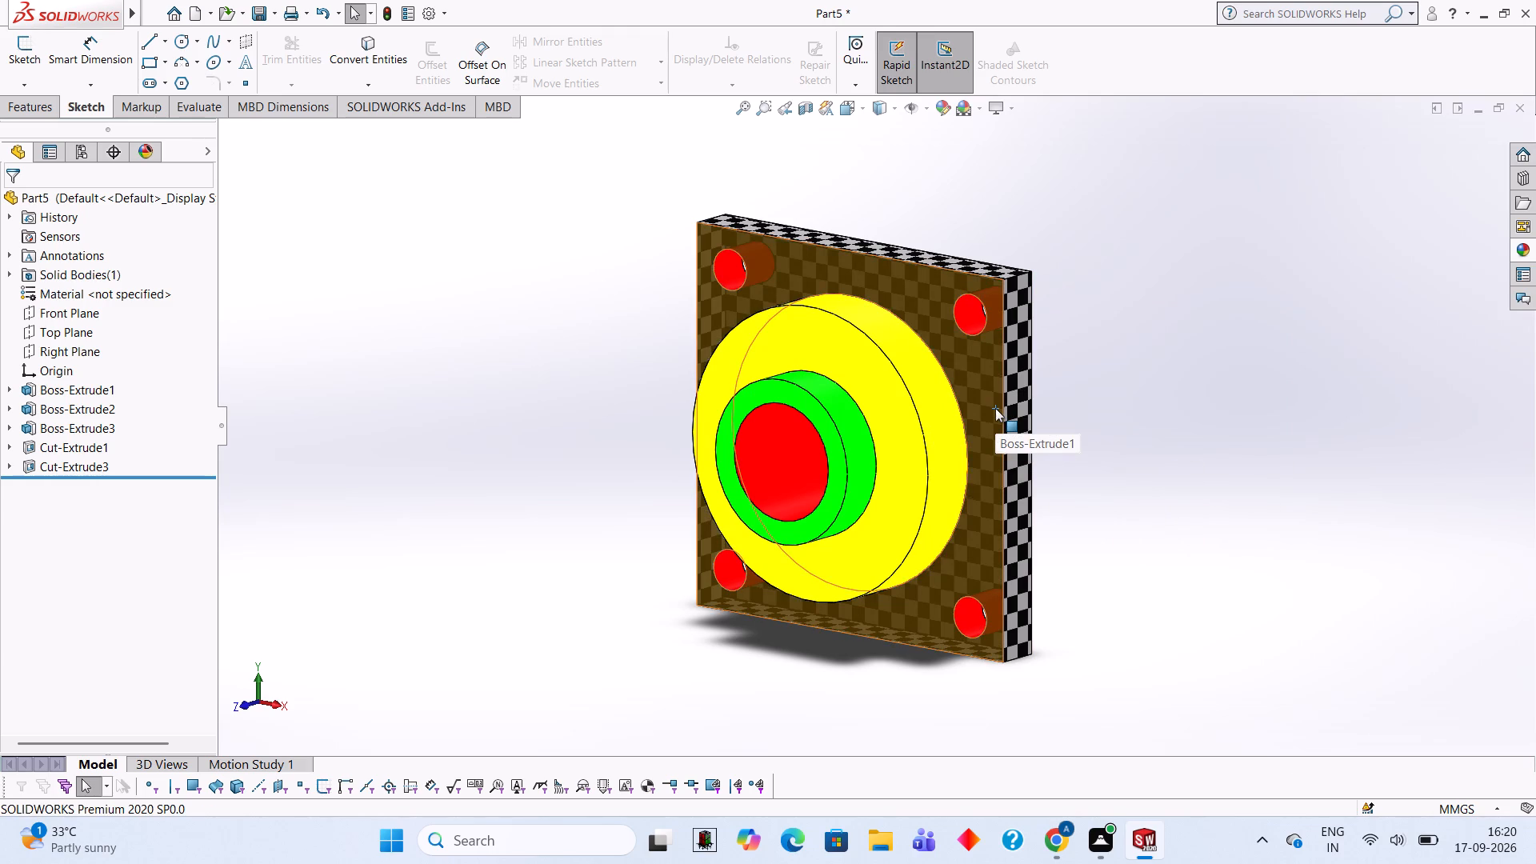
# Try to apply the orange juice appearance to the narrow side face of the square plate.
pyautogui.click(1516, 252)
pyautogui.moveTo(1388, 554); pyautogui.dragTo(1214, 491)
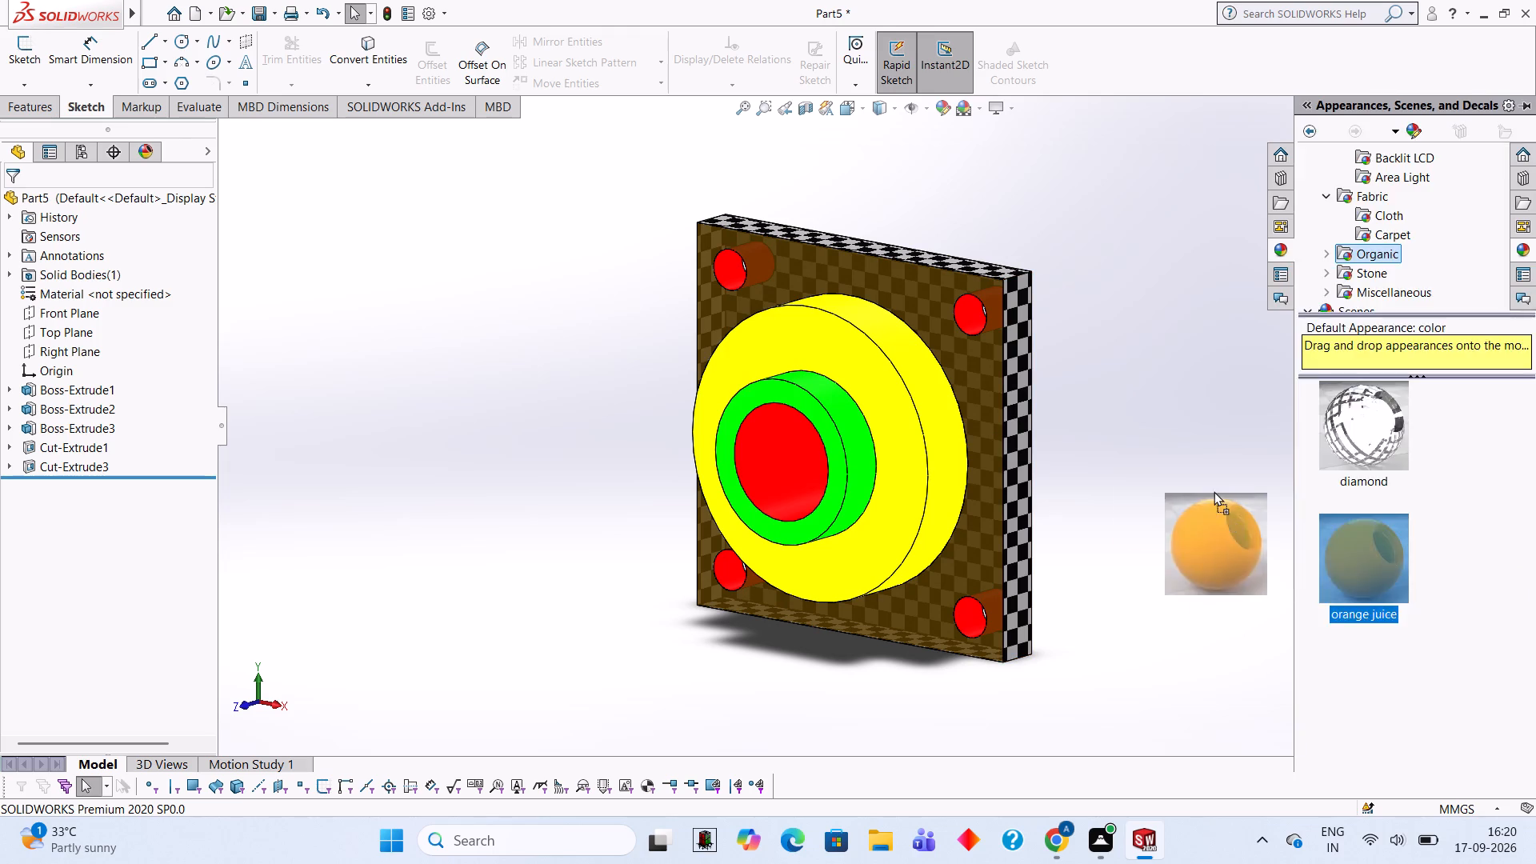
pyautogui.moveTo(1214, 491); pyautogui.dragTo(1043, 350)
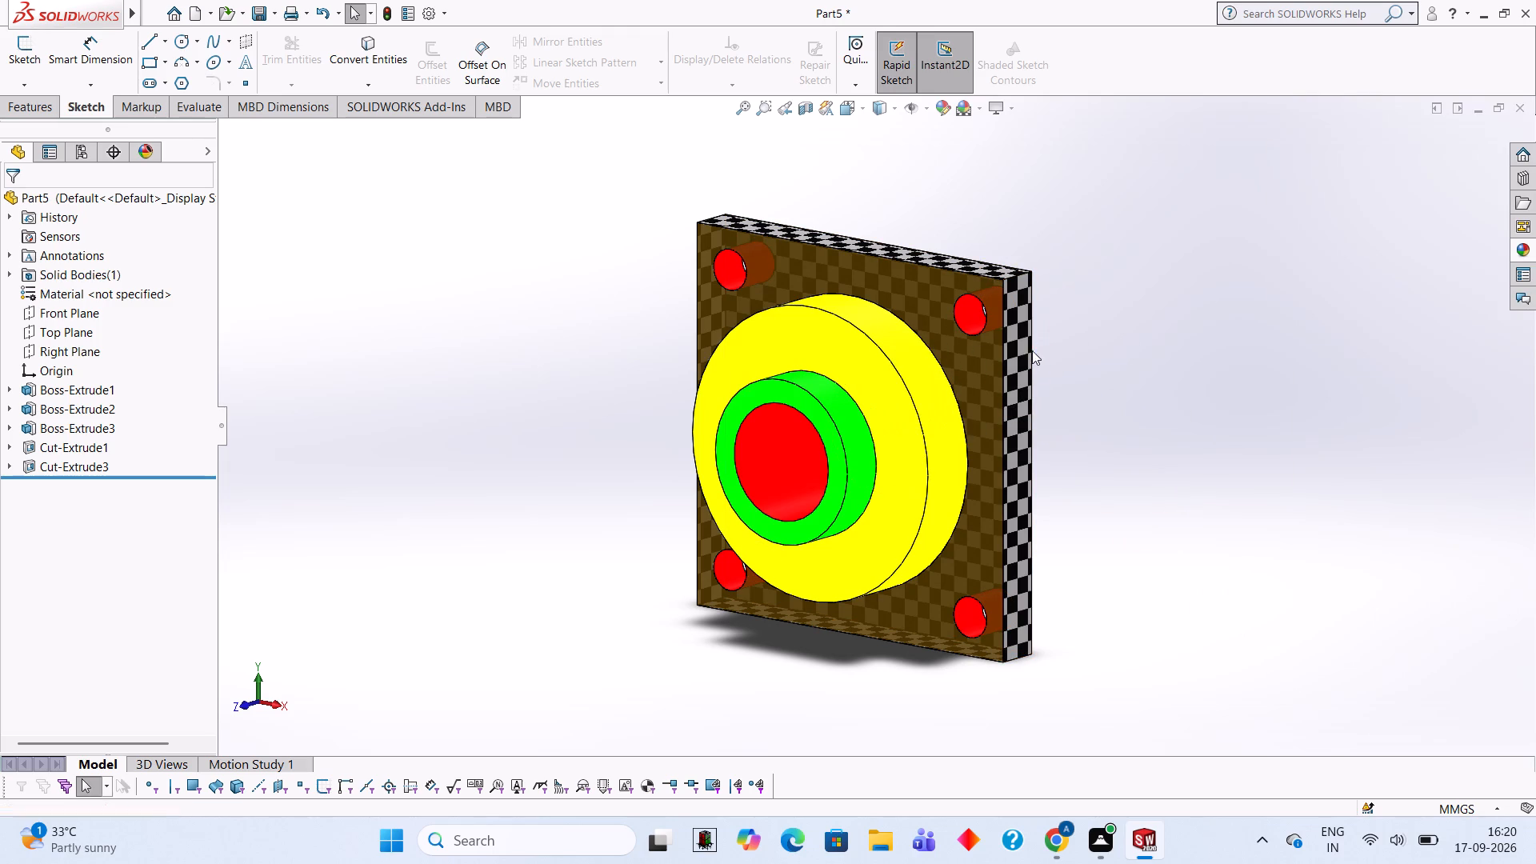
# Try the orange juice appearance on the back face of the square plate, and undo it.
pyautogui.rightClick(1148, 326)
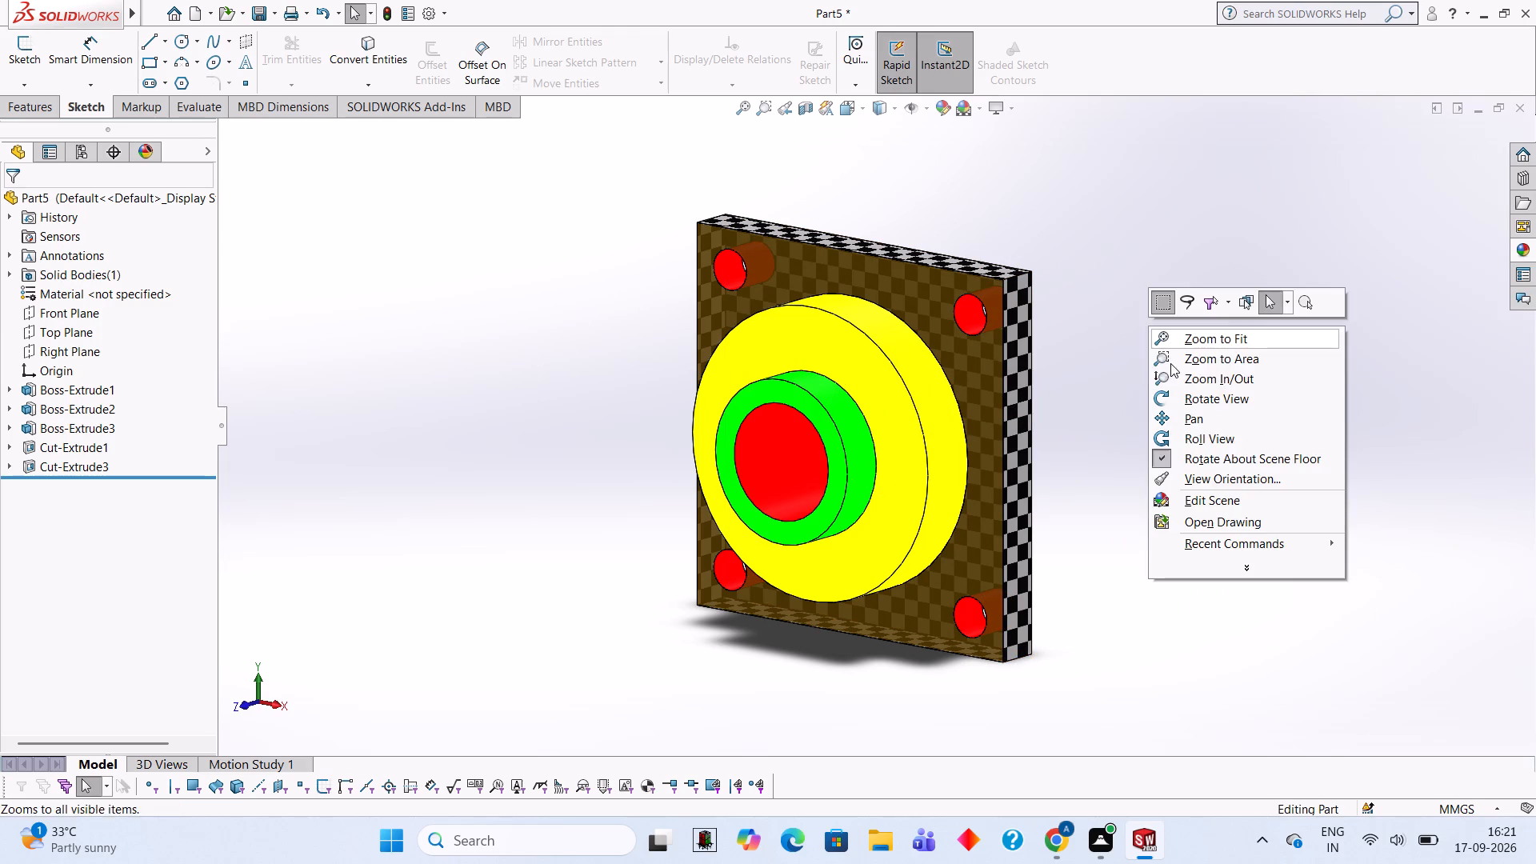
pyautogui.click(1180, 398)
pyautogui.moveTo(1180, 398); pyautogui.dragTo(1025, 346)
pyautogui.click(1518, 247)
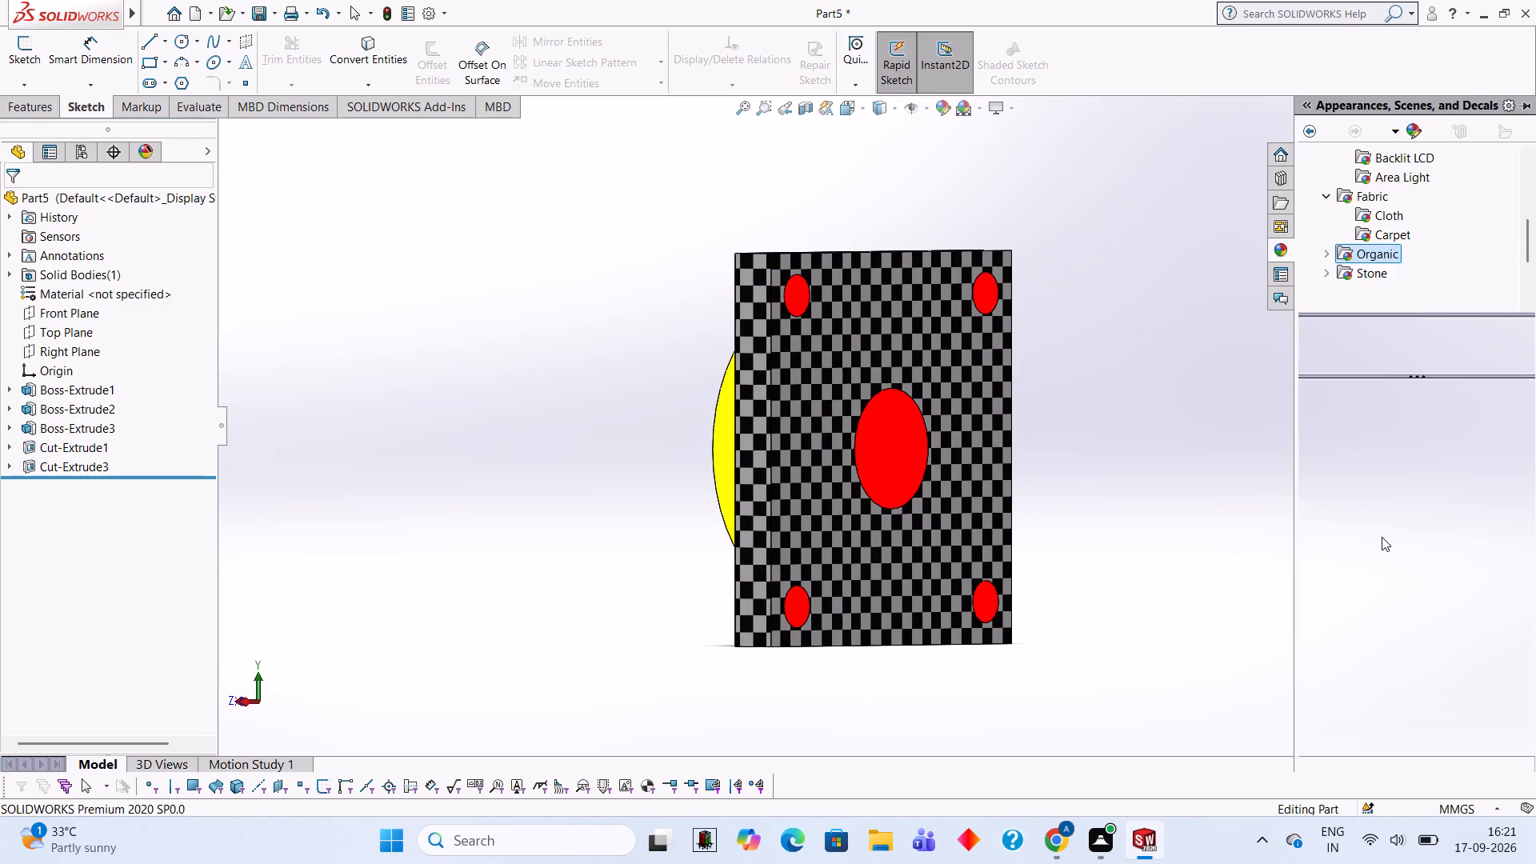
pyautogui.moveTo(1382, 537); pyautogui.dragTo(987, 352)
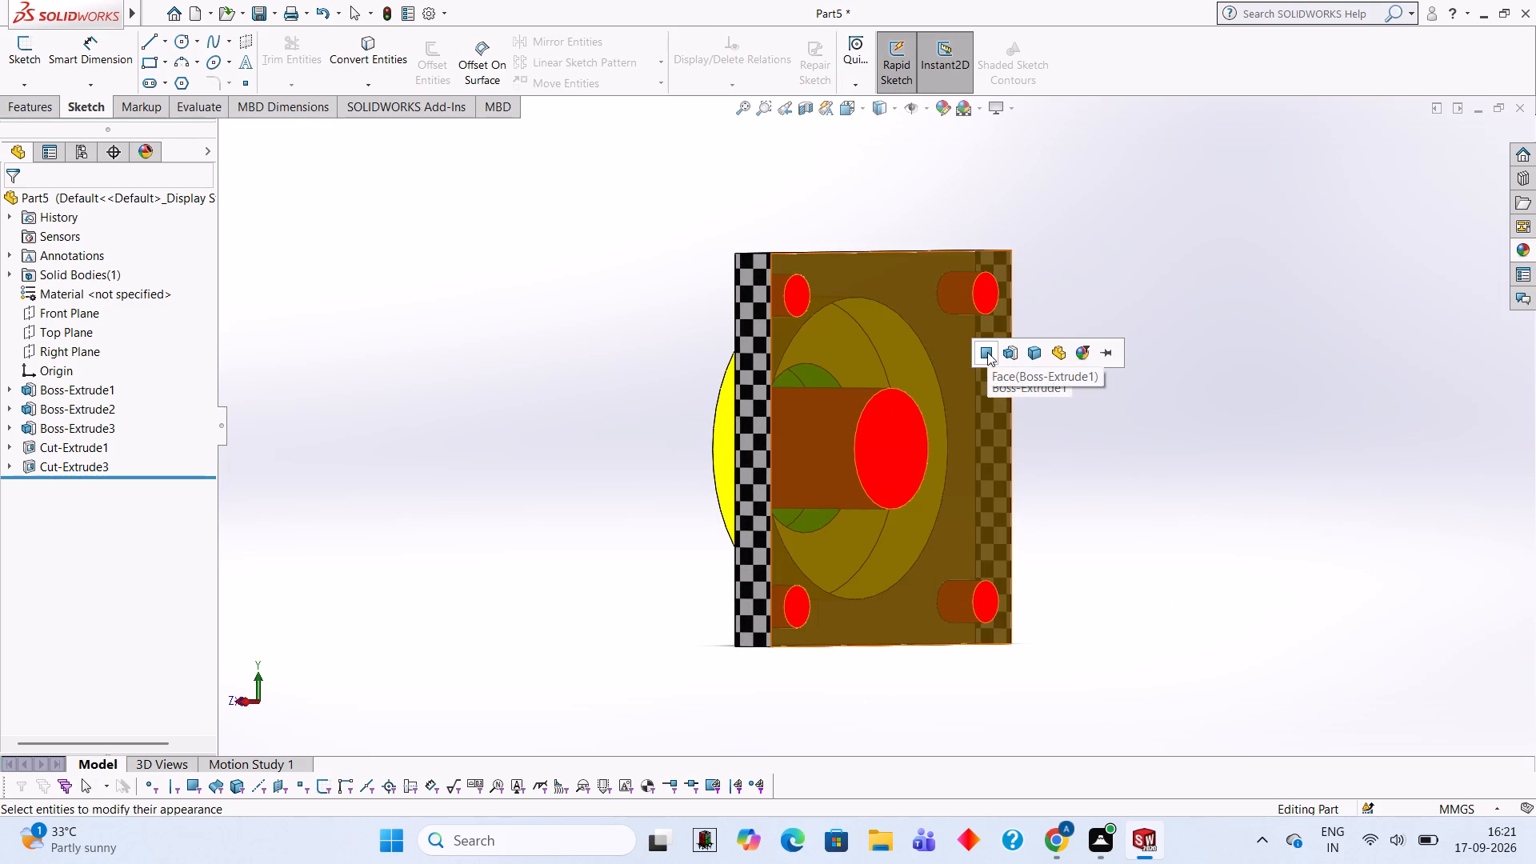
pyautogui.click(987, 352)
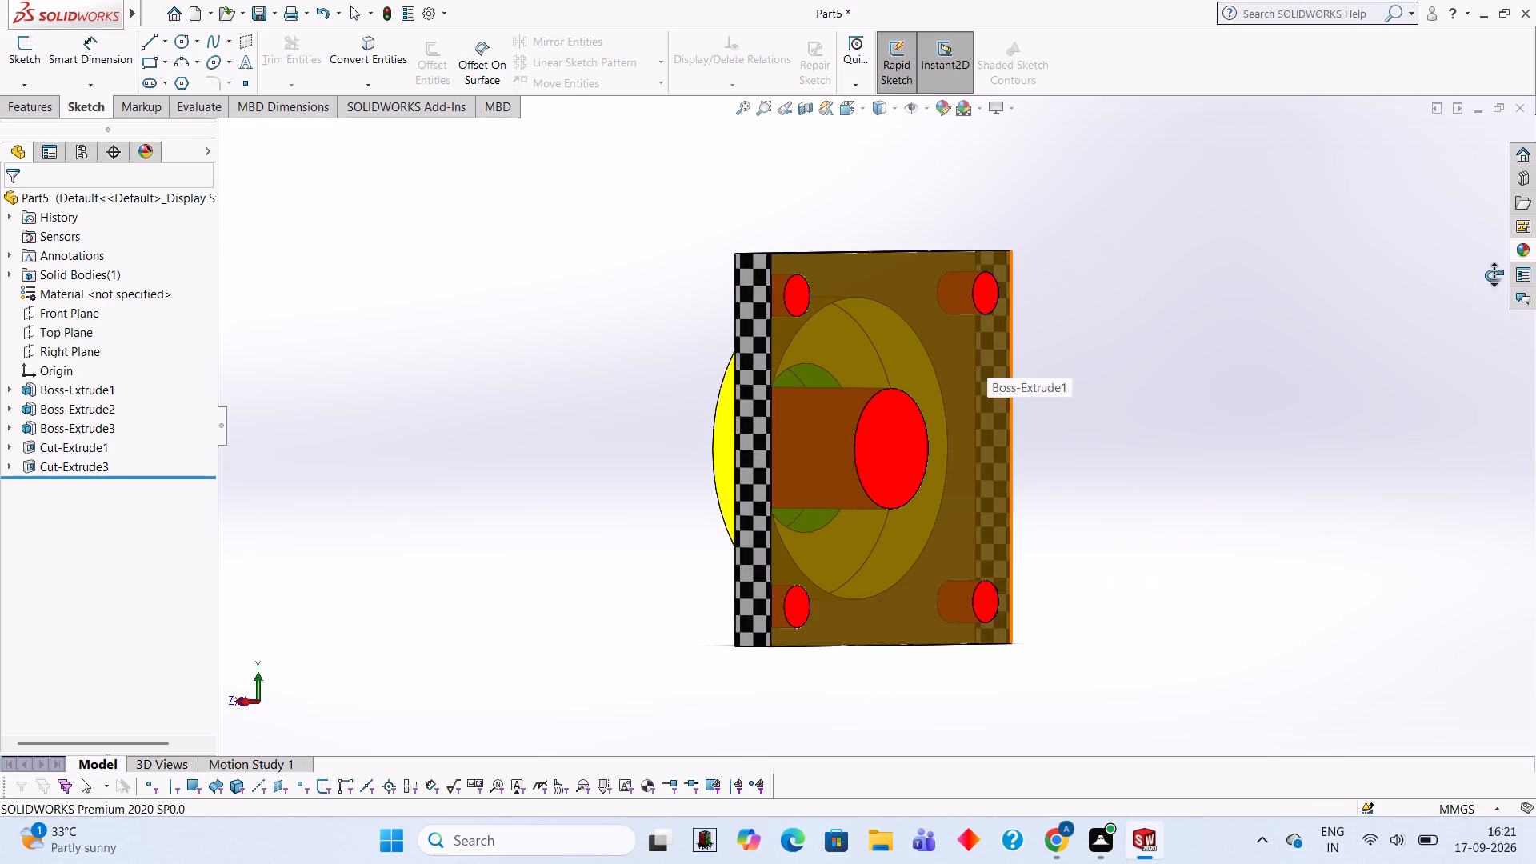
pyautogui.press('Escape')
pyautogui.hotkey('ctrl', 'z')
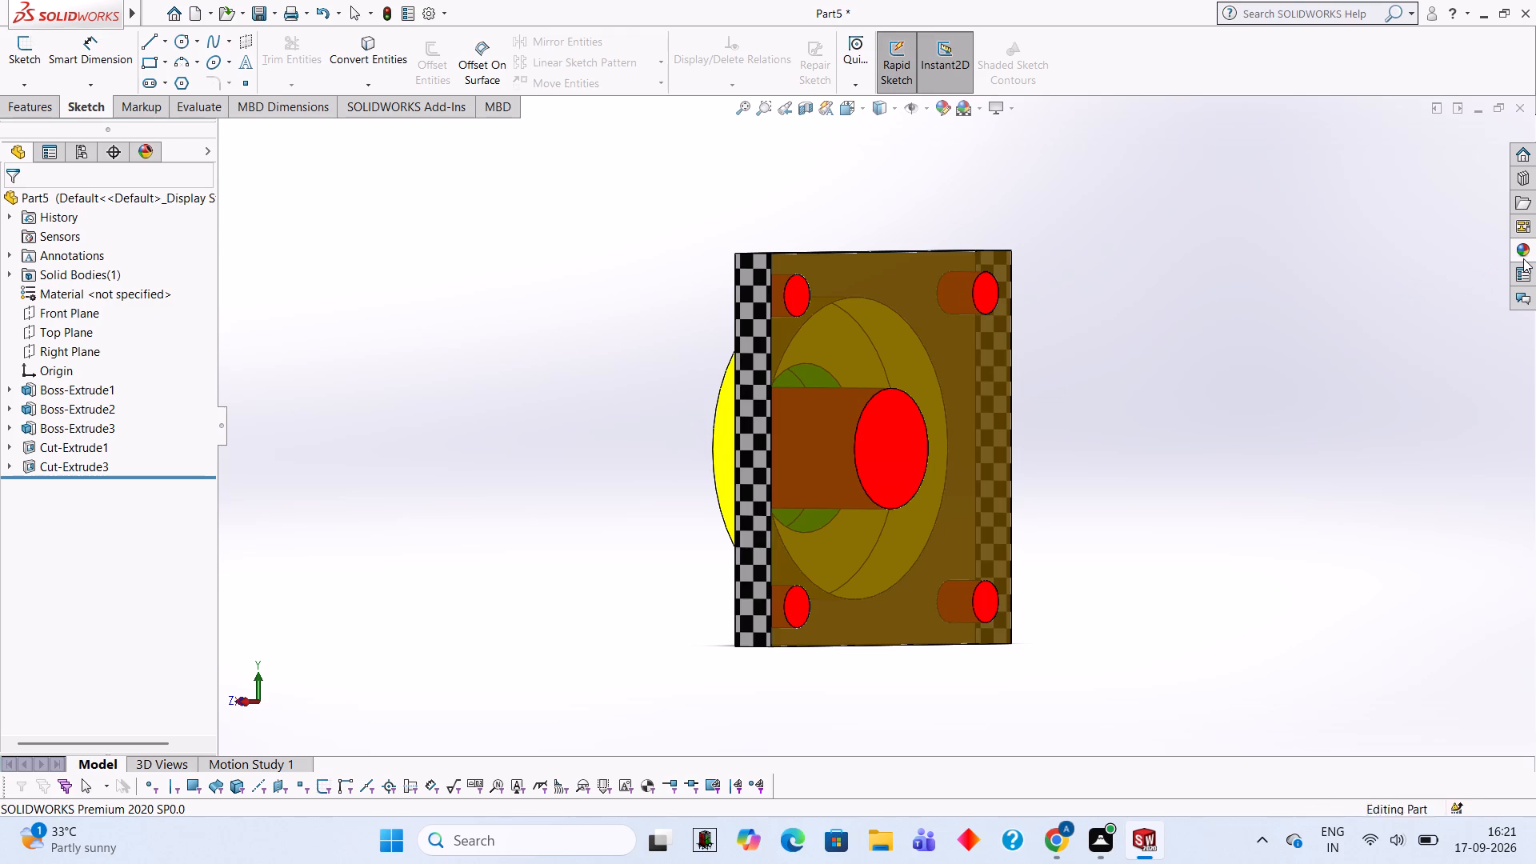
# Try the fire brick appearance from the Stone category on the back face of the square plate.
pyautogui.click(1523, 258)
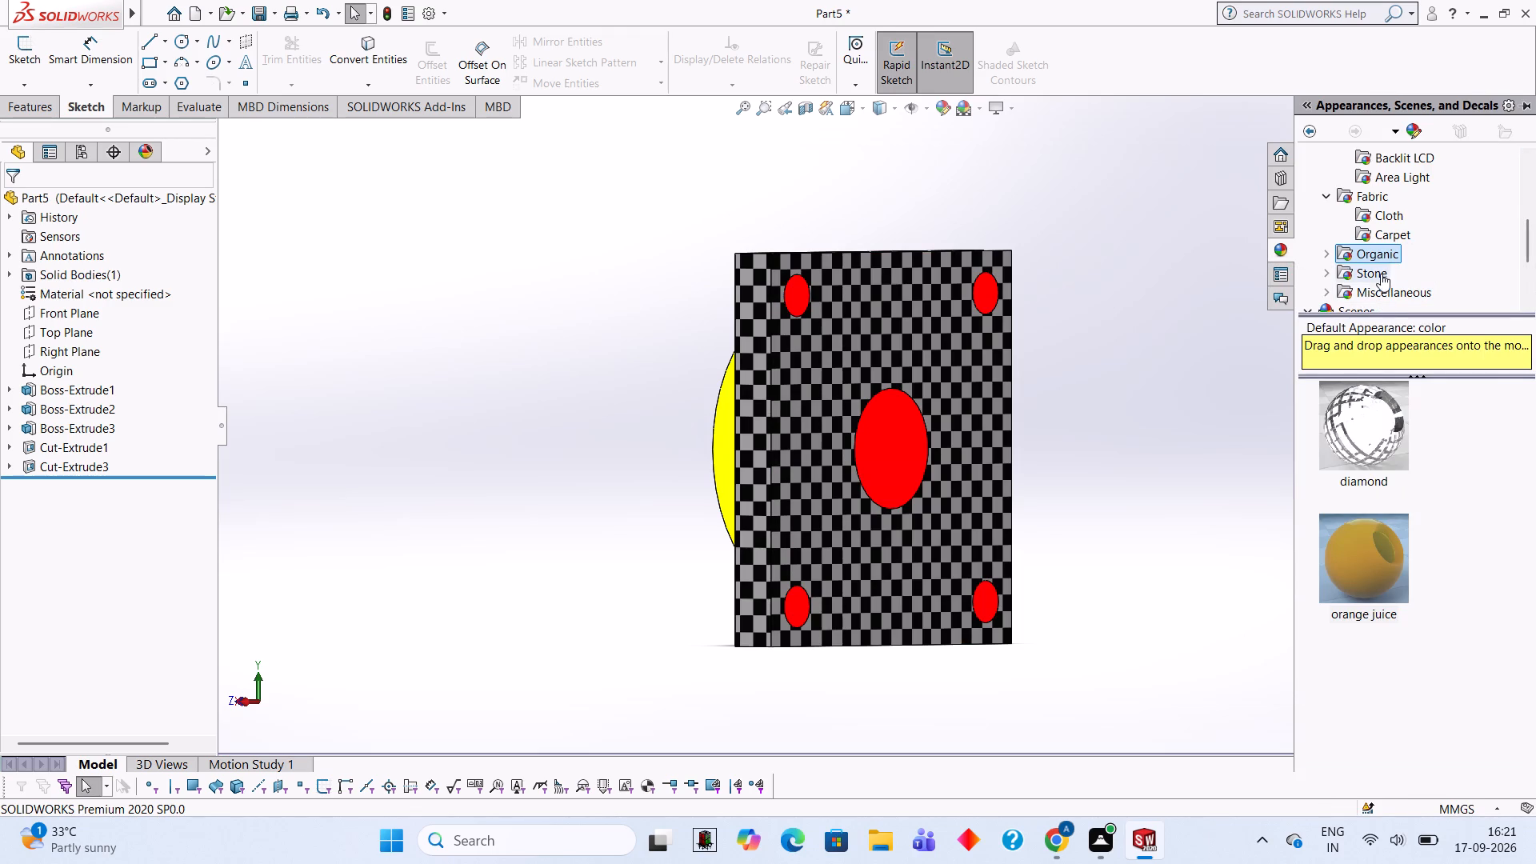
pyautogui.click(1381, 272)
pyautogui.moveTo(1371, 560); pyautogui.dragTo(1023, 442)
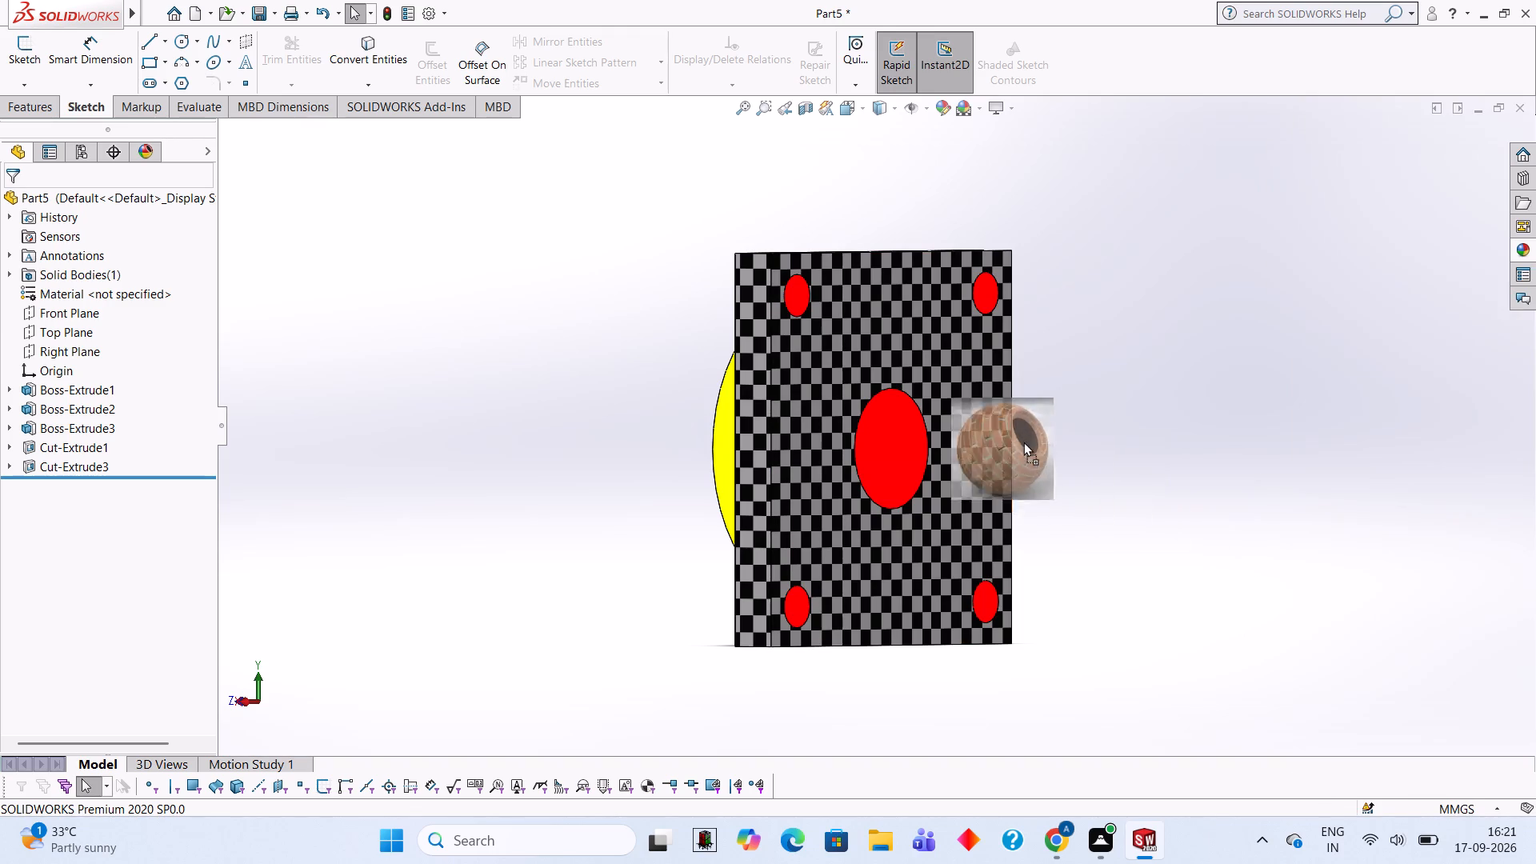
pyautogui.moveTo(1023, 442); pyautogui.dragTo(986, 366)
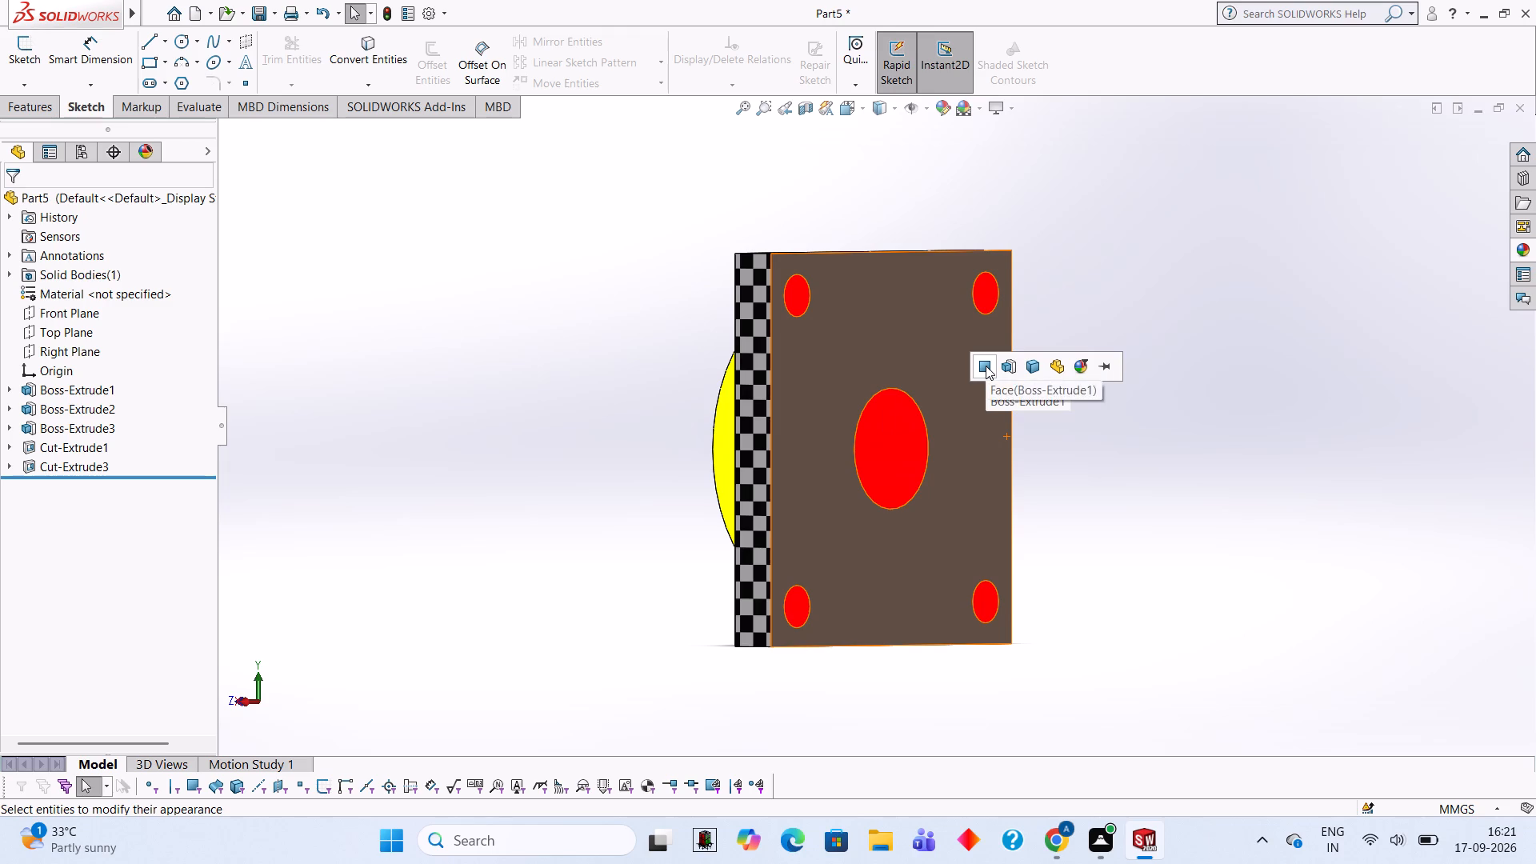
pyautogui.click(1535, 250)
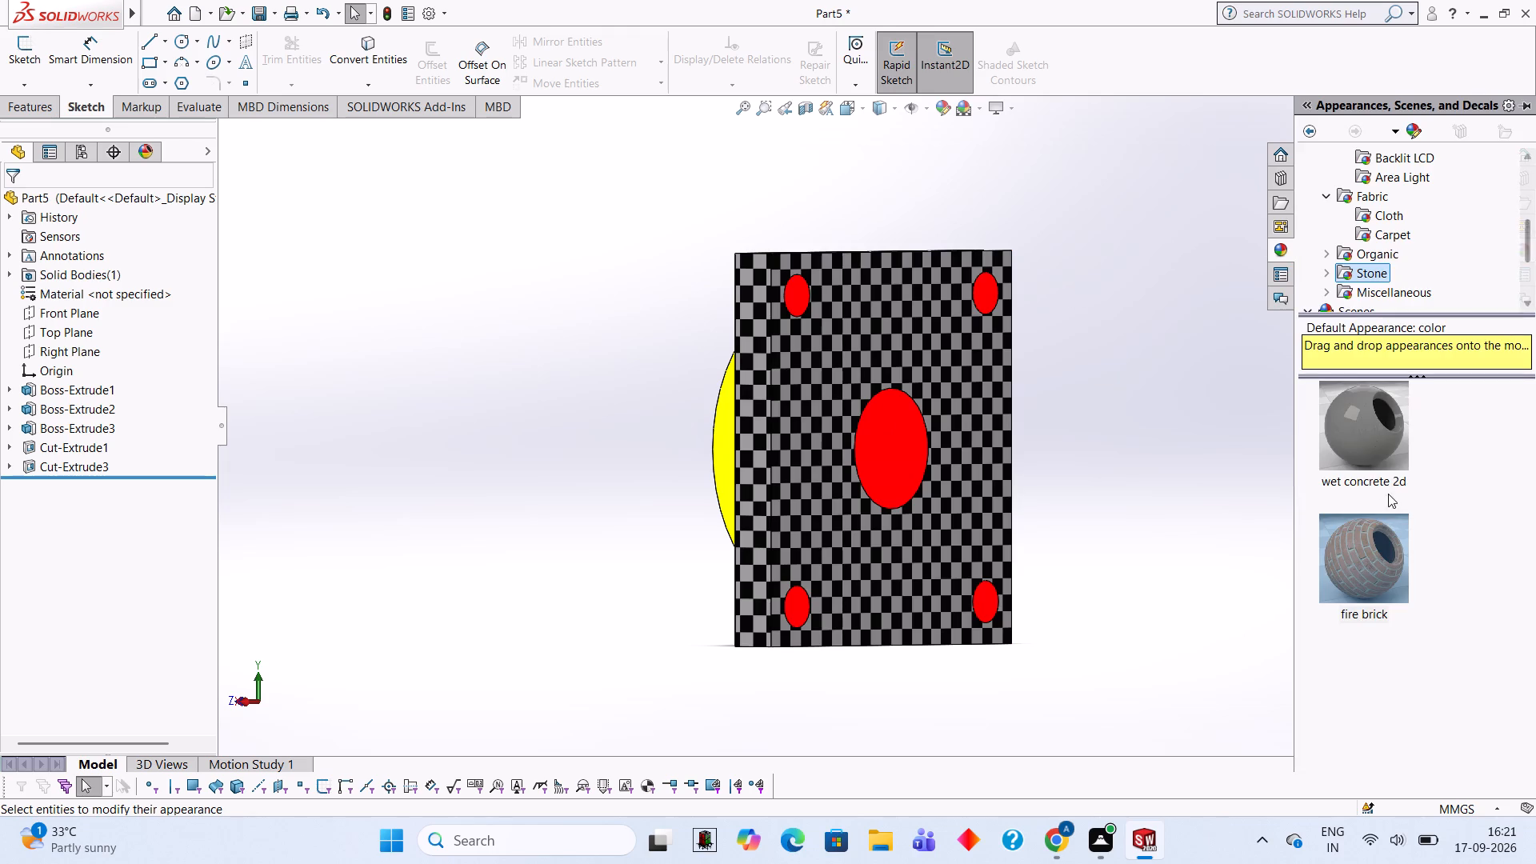
# Look through the Scenes library and its Basic Scenes for a display option.
pyautogui.click(1365, 302)
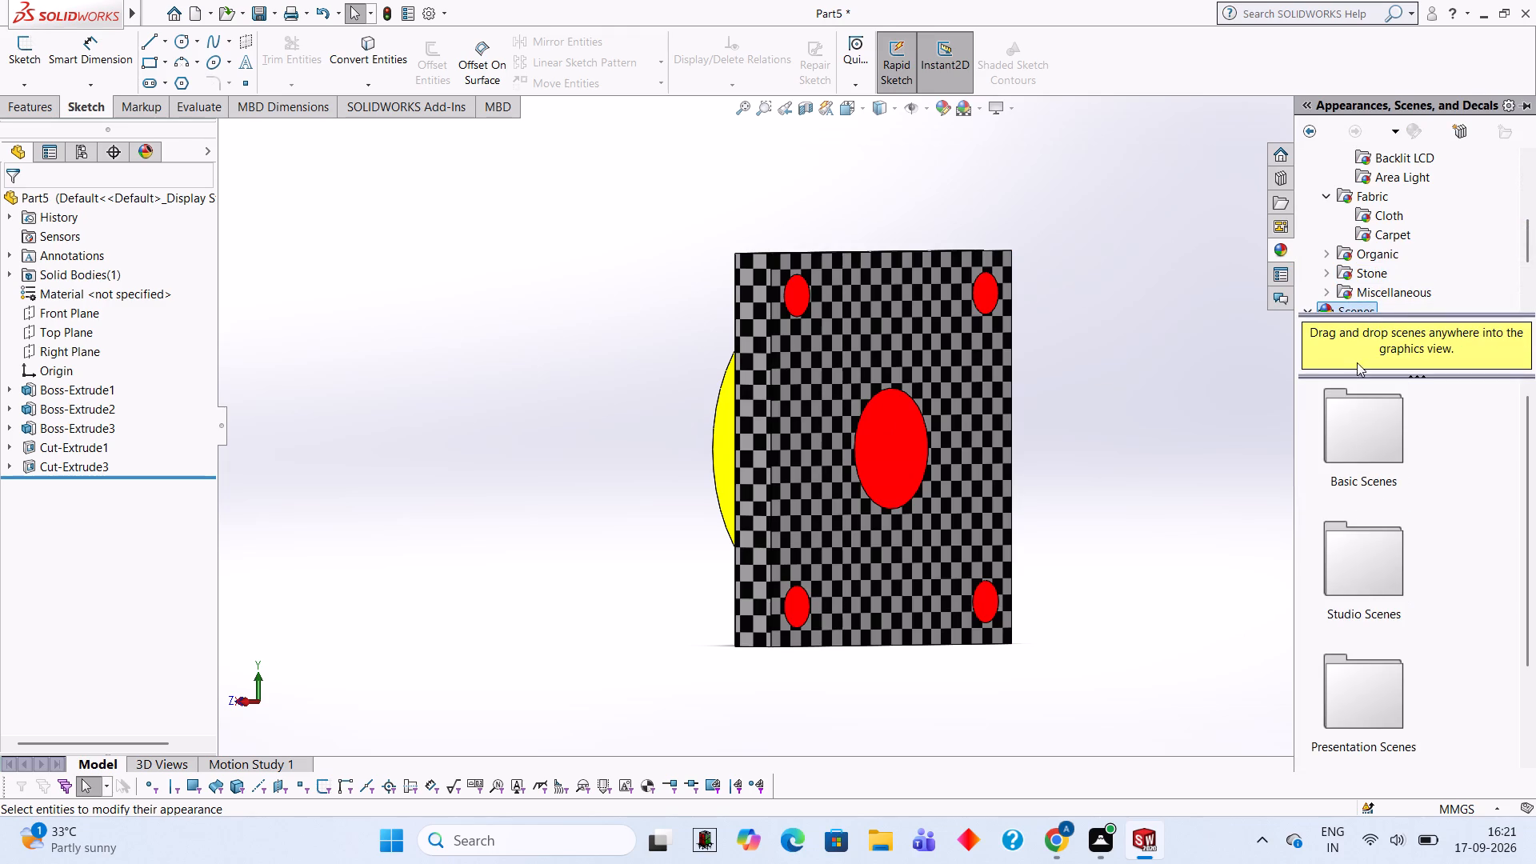
pyautogui.scroll(-1, 1357, 282)
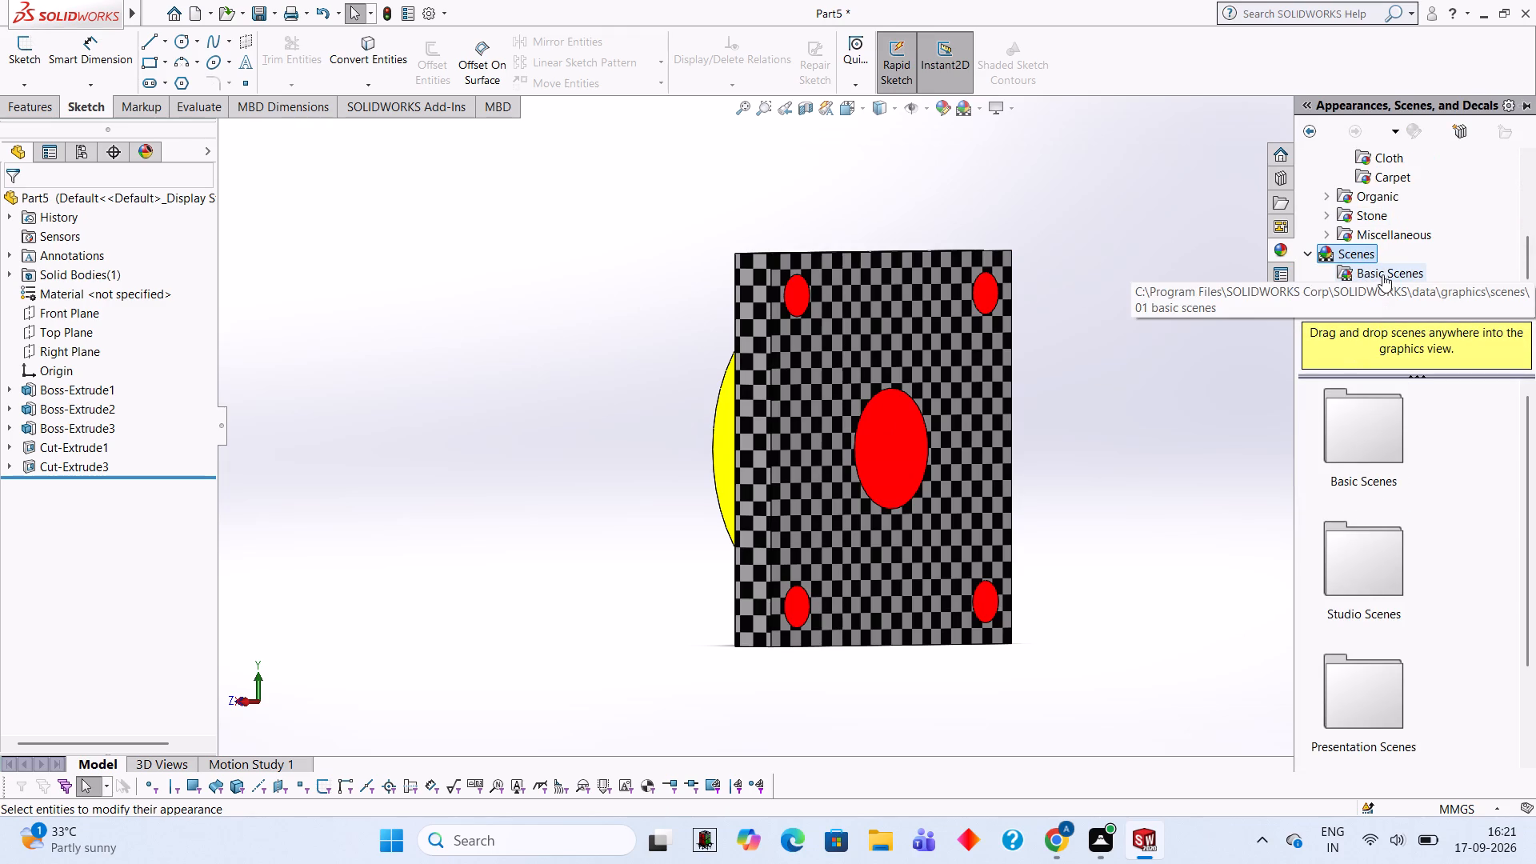
pyautogui.click(1383, 275)
pyautogui.scroll(-1, 1379, 230)
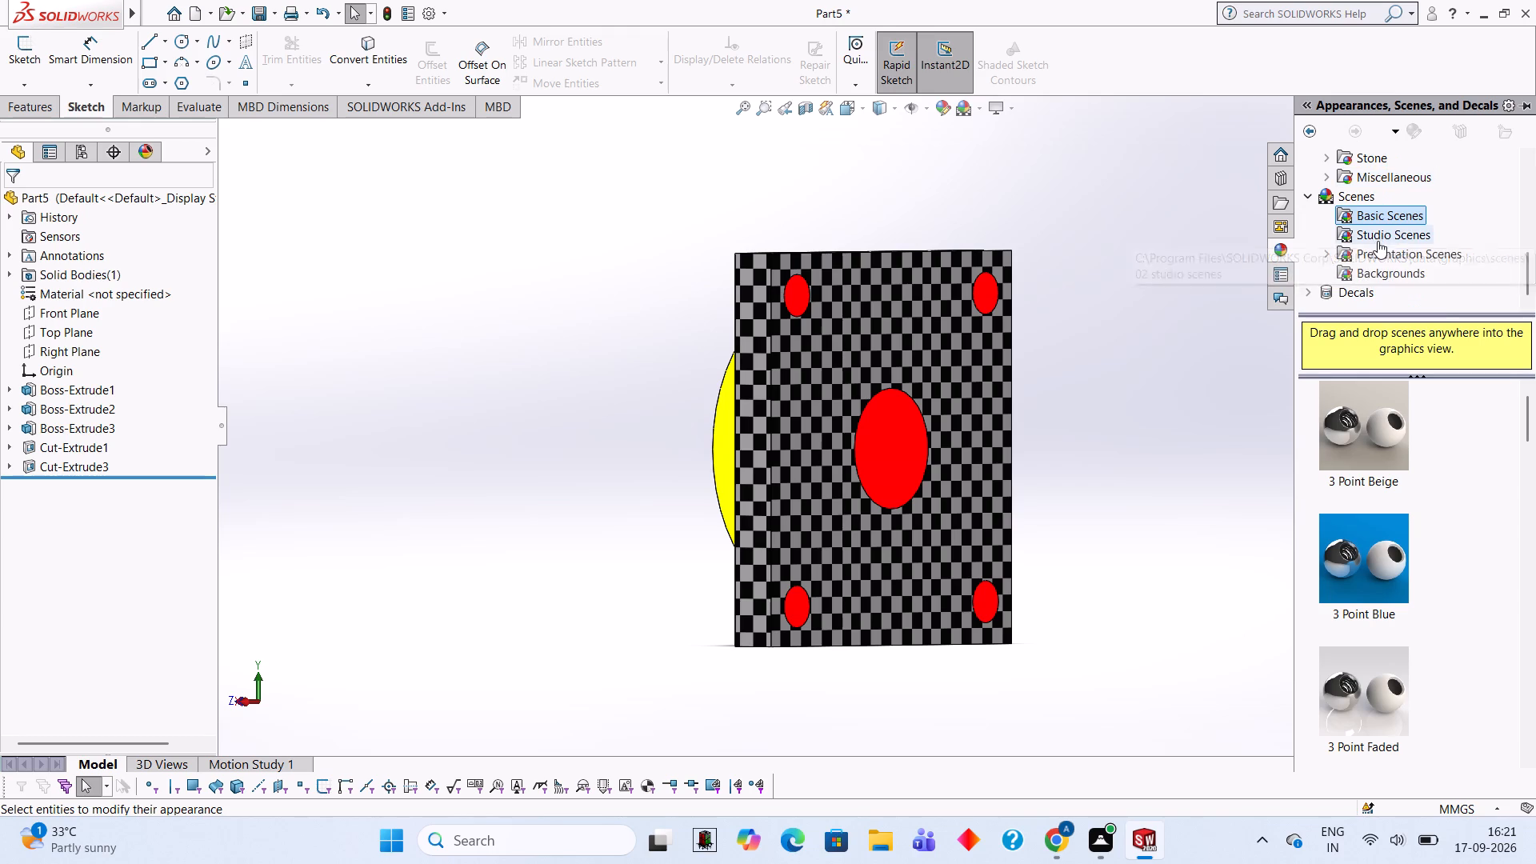
pyautogui.scroll(1, 1374, 230)
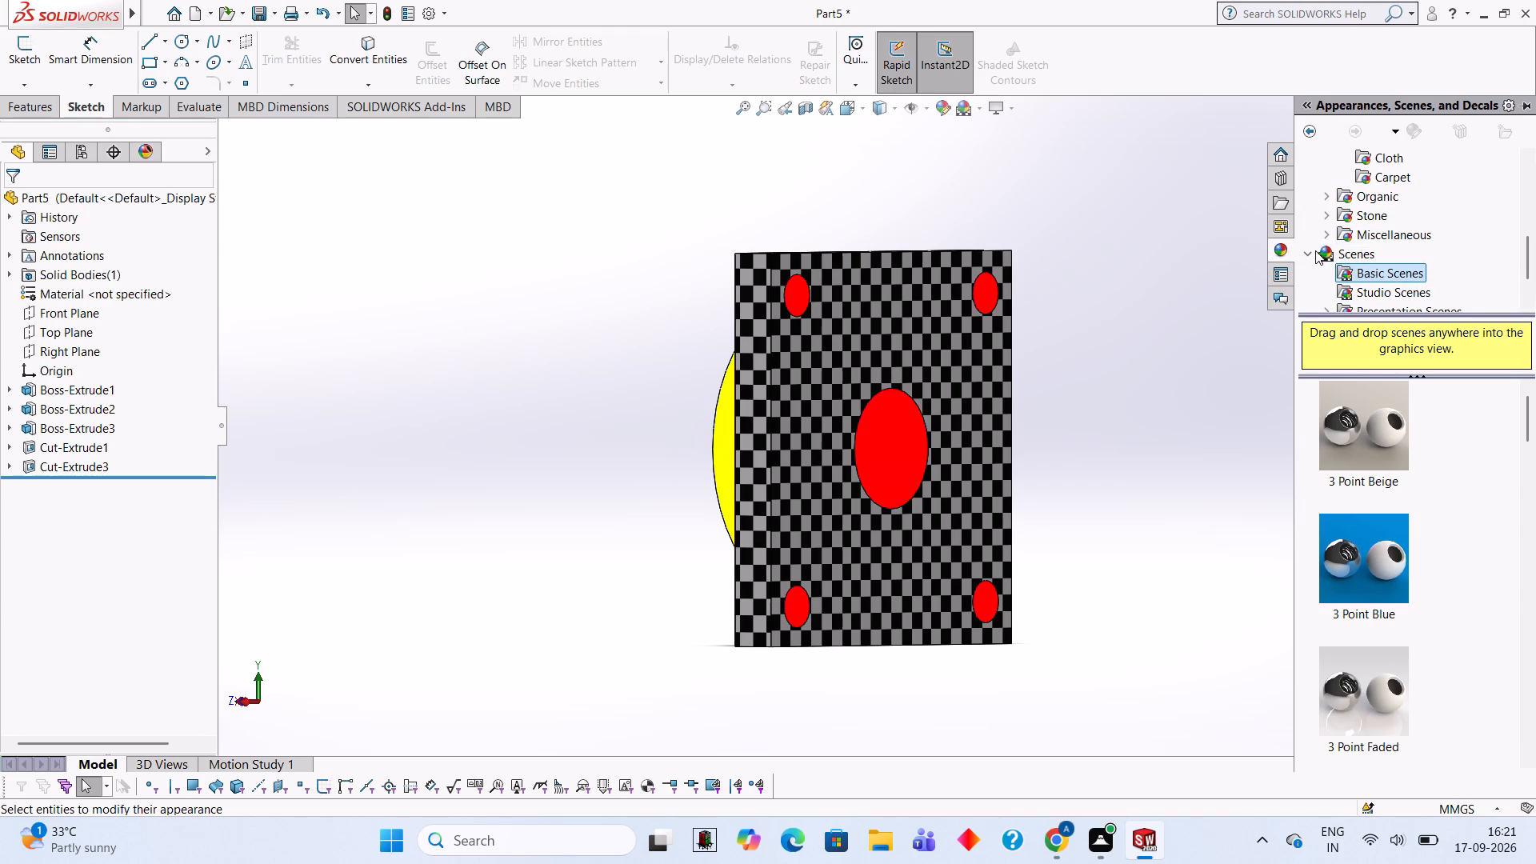
pyautogui.click(1341, 259)
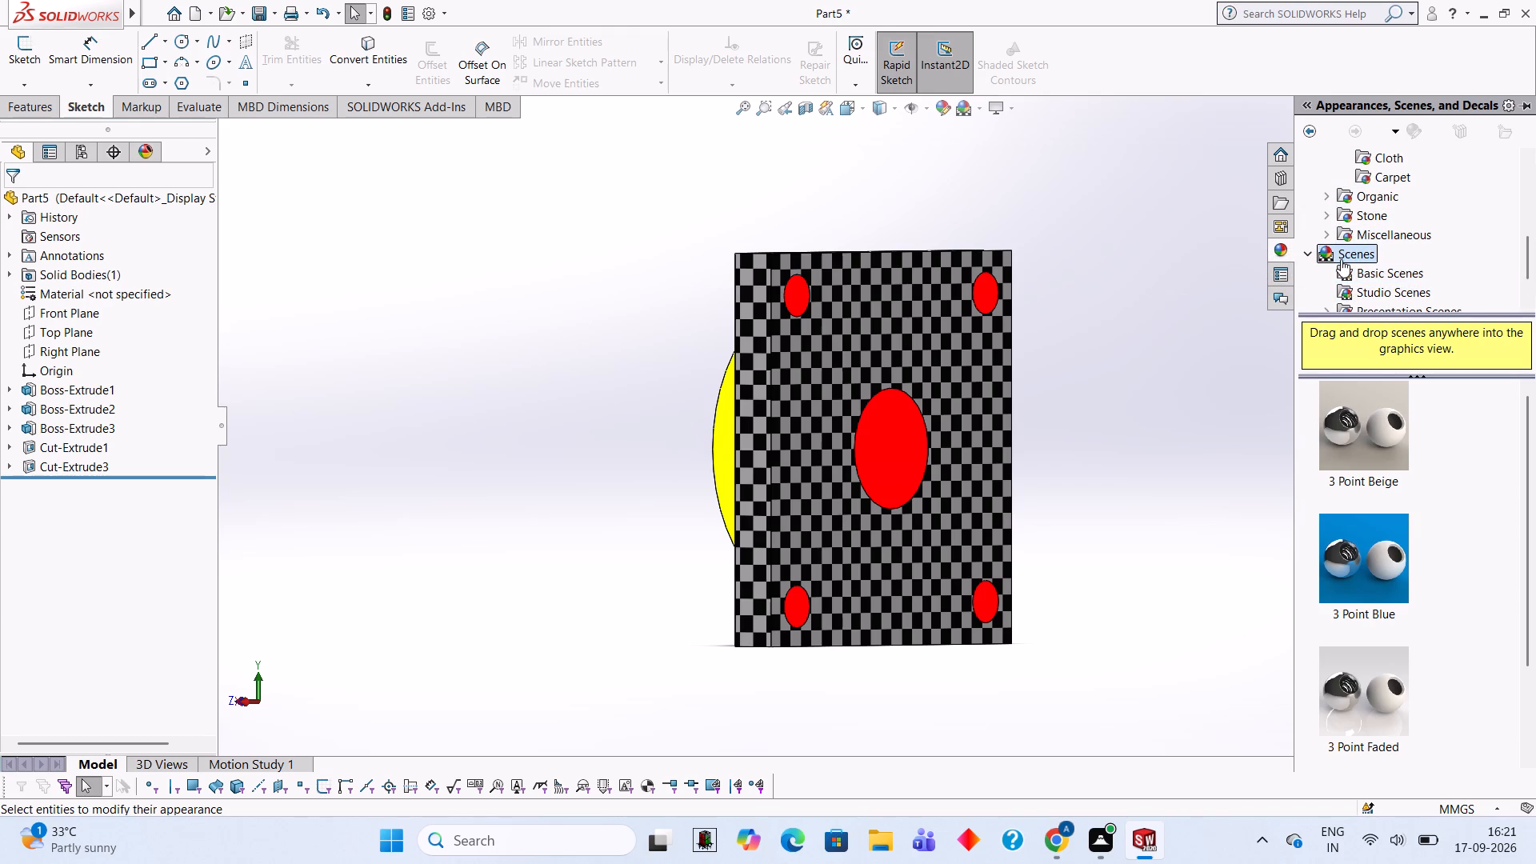
pyautogui.scroll(2, 1341, 259)
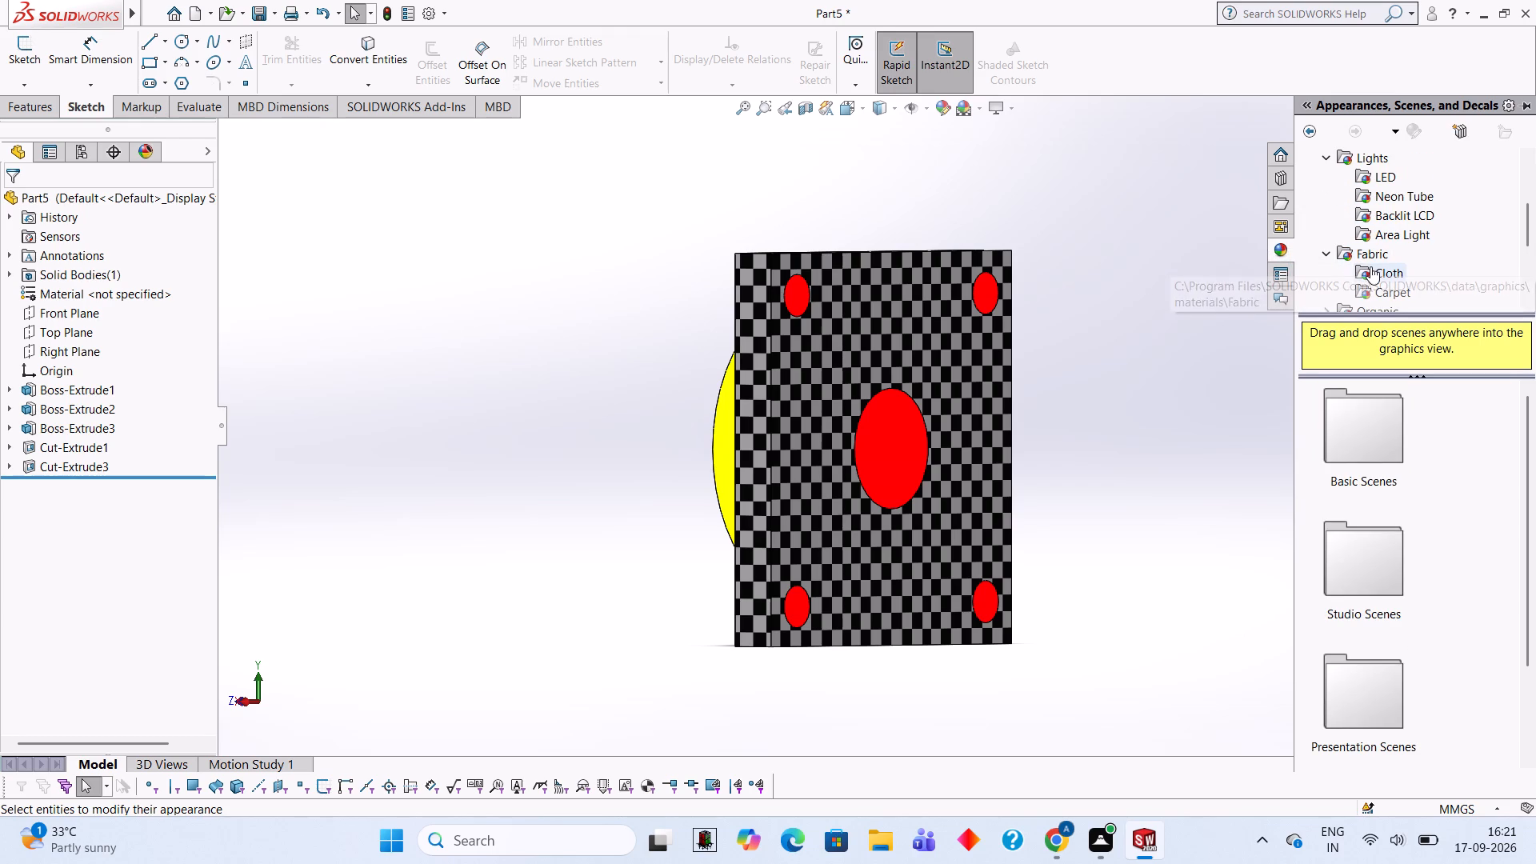
# Apply the beige cotton appearance from the Fabric category's Cloth group to the back face of the square plate.
pyautogui.click(1403, 275)
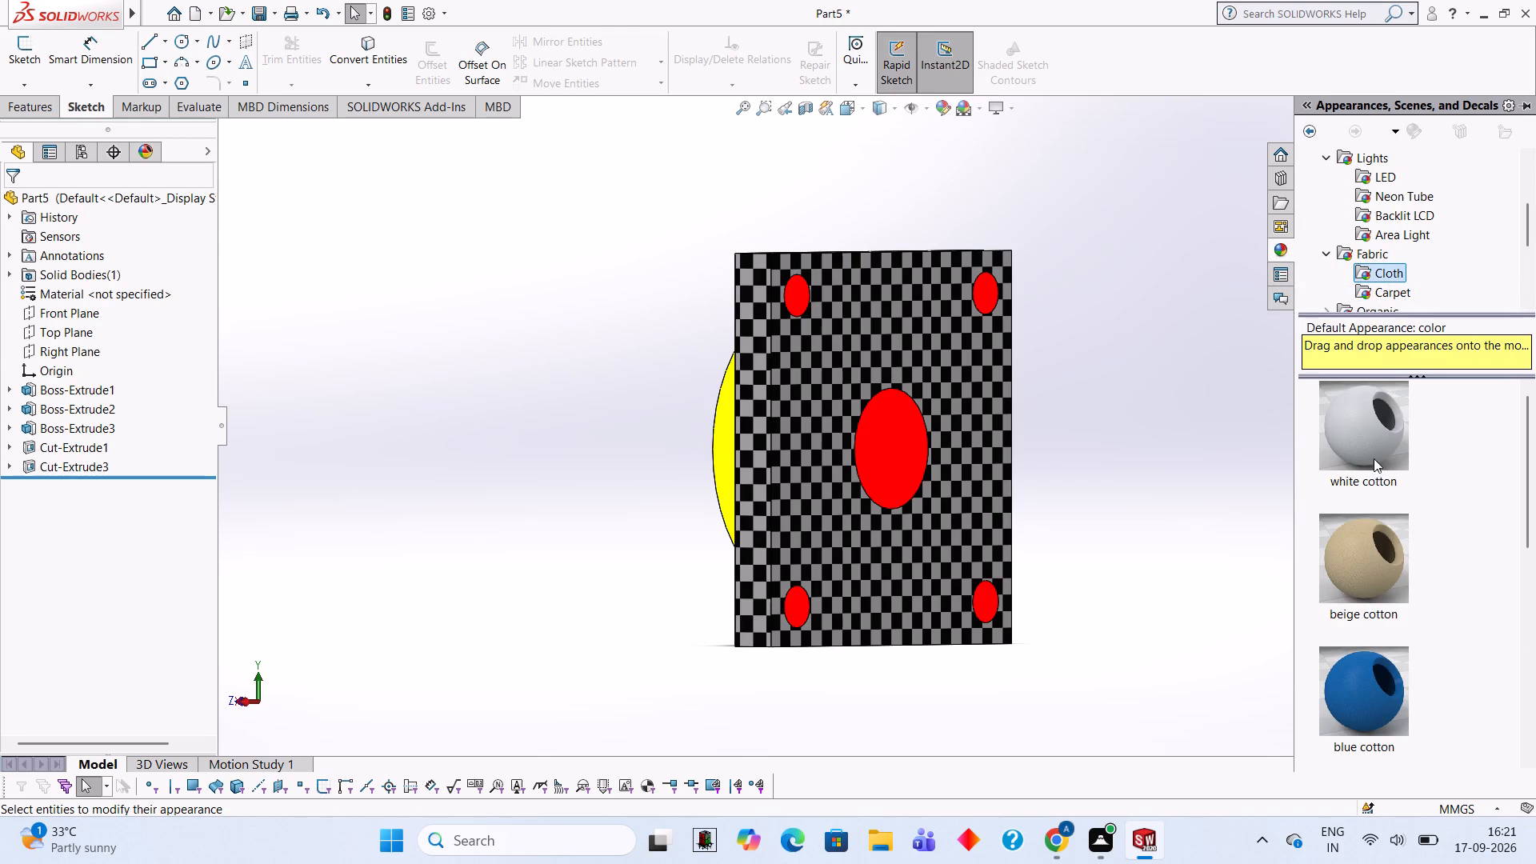
pyautogui.moveTo(1366, 550); pyautogui.dragTo(914, 432)
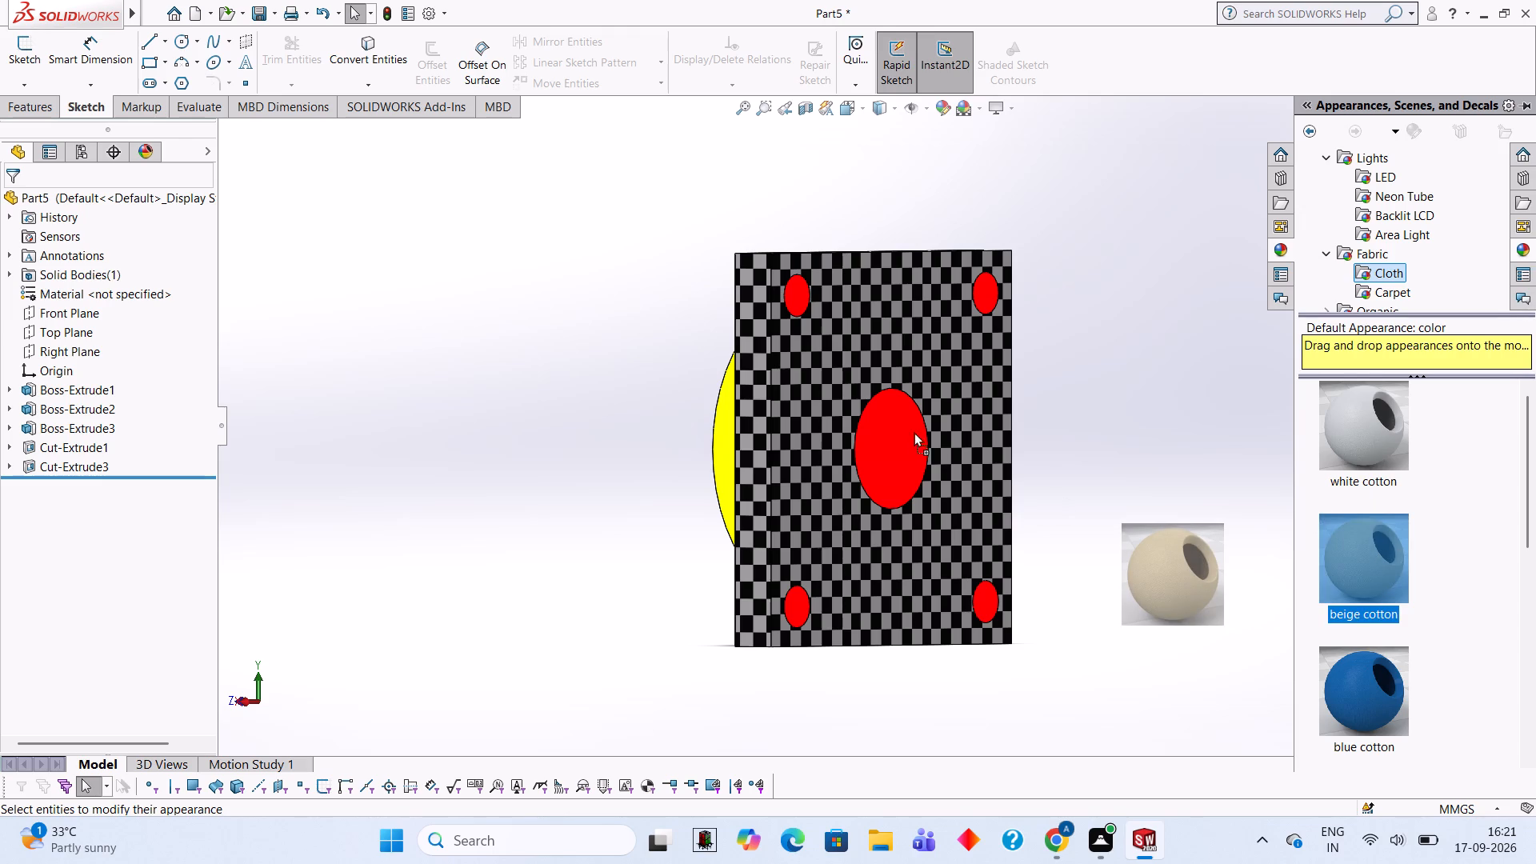
pyautogui.moveTo(914, 432); pyautogui.dragTo(968, 373)
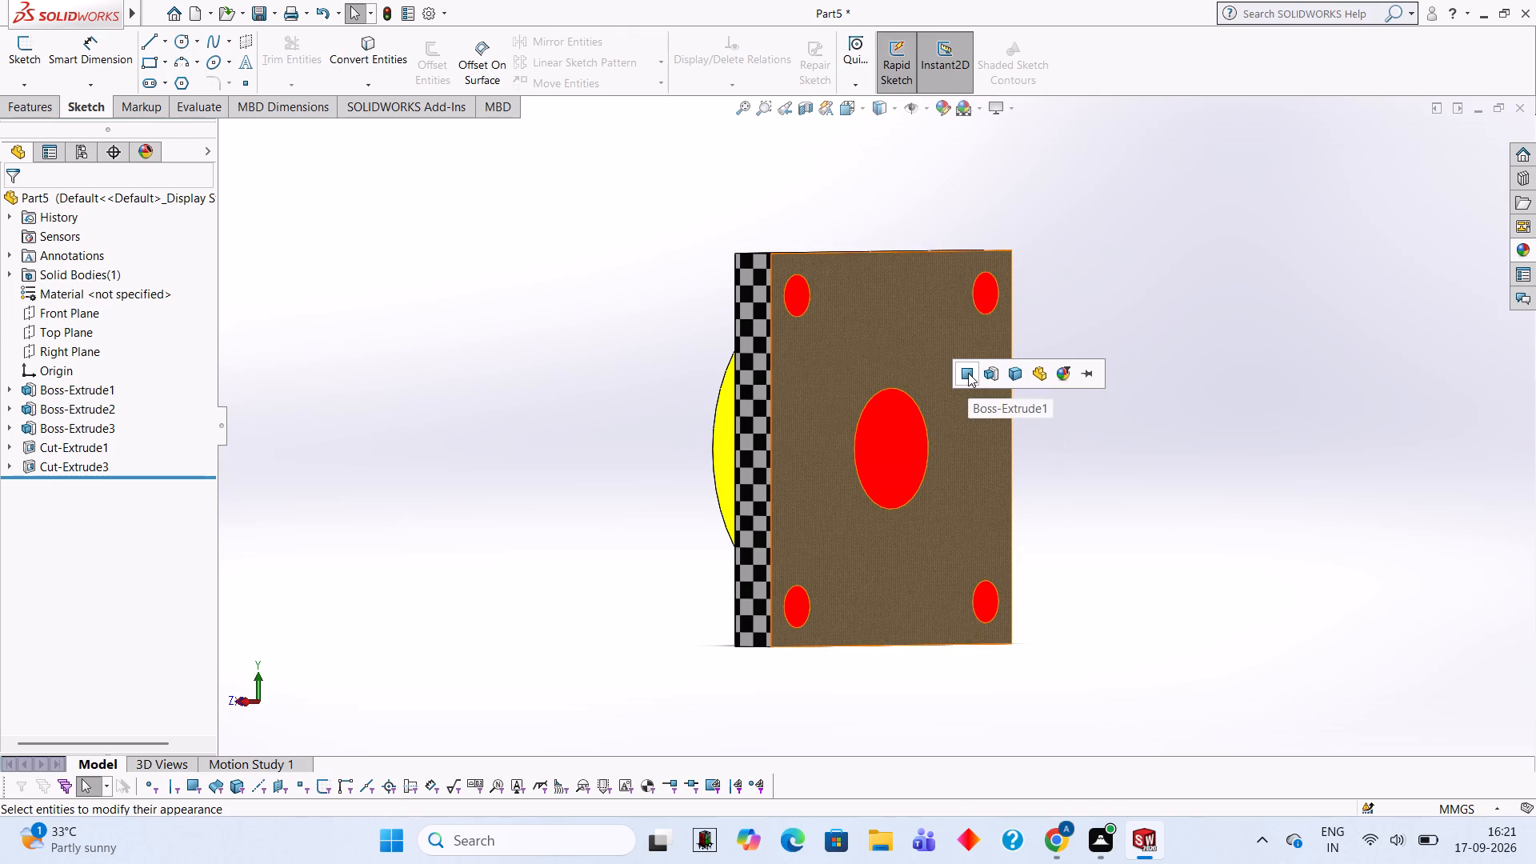
pyautogui.click(968, 373)
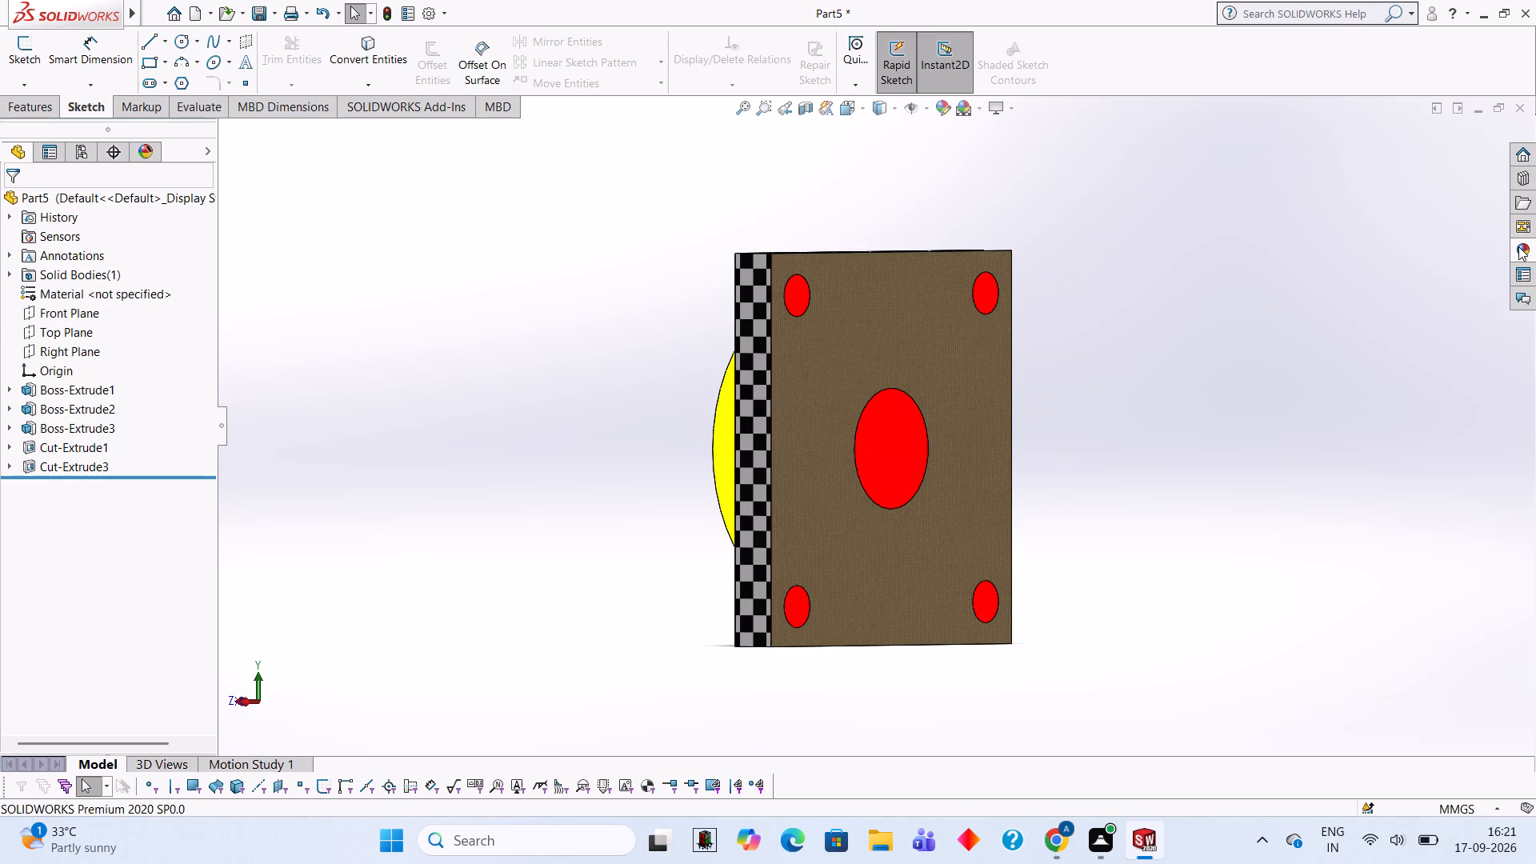
# Apply the beige cotton appearance to the narrow checkered side face next to the plate's back face.
pyautogui.click(1526, 248)
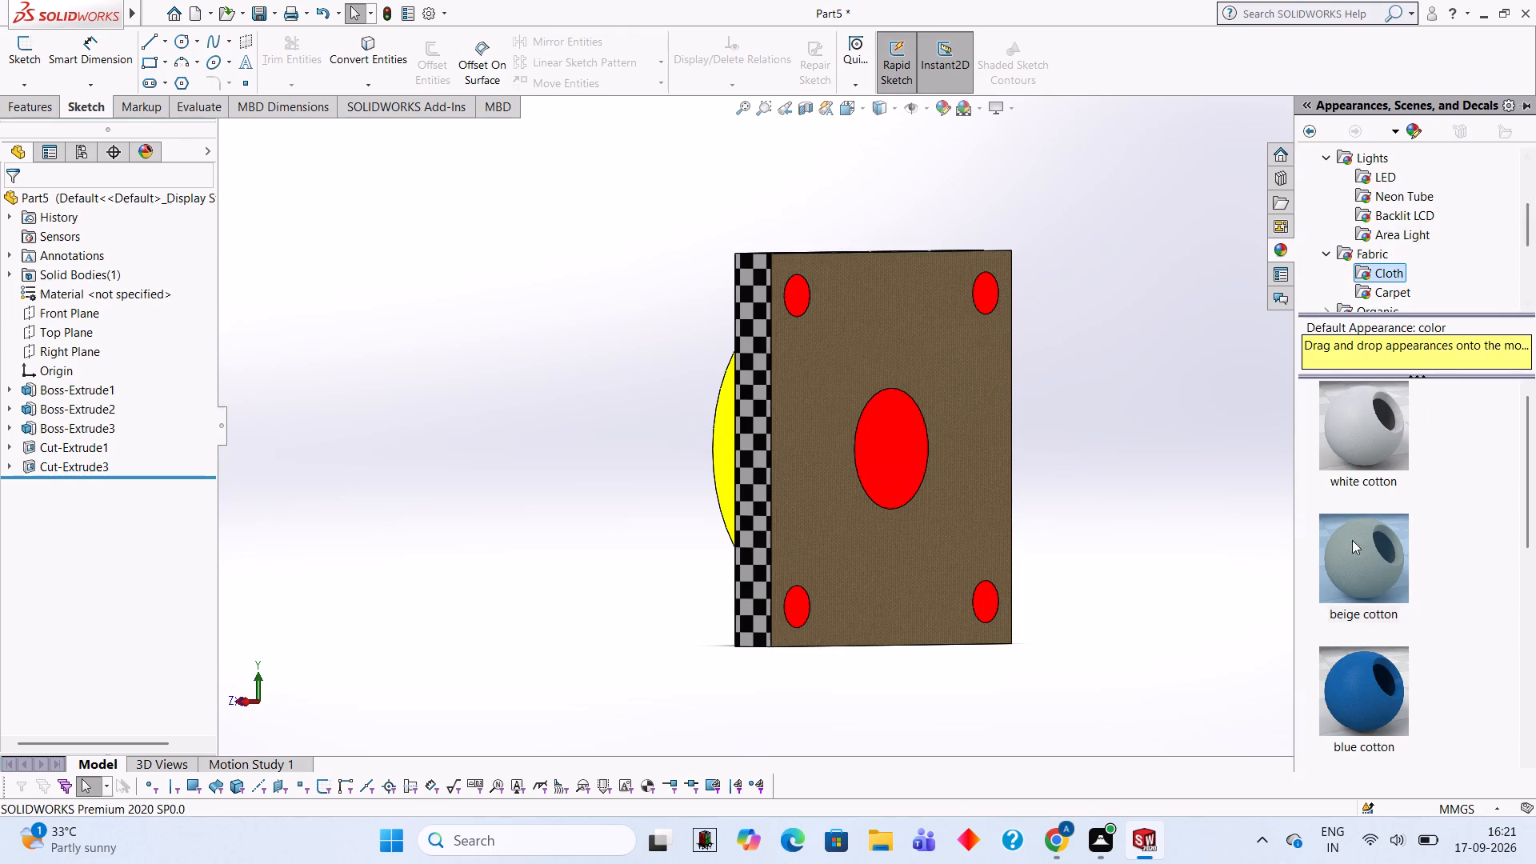
pyautogui.moveTo(1358, 546); pyautogui.dragTo(732, 530)
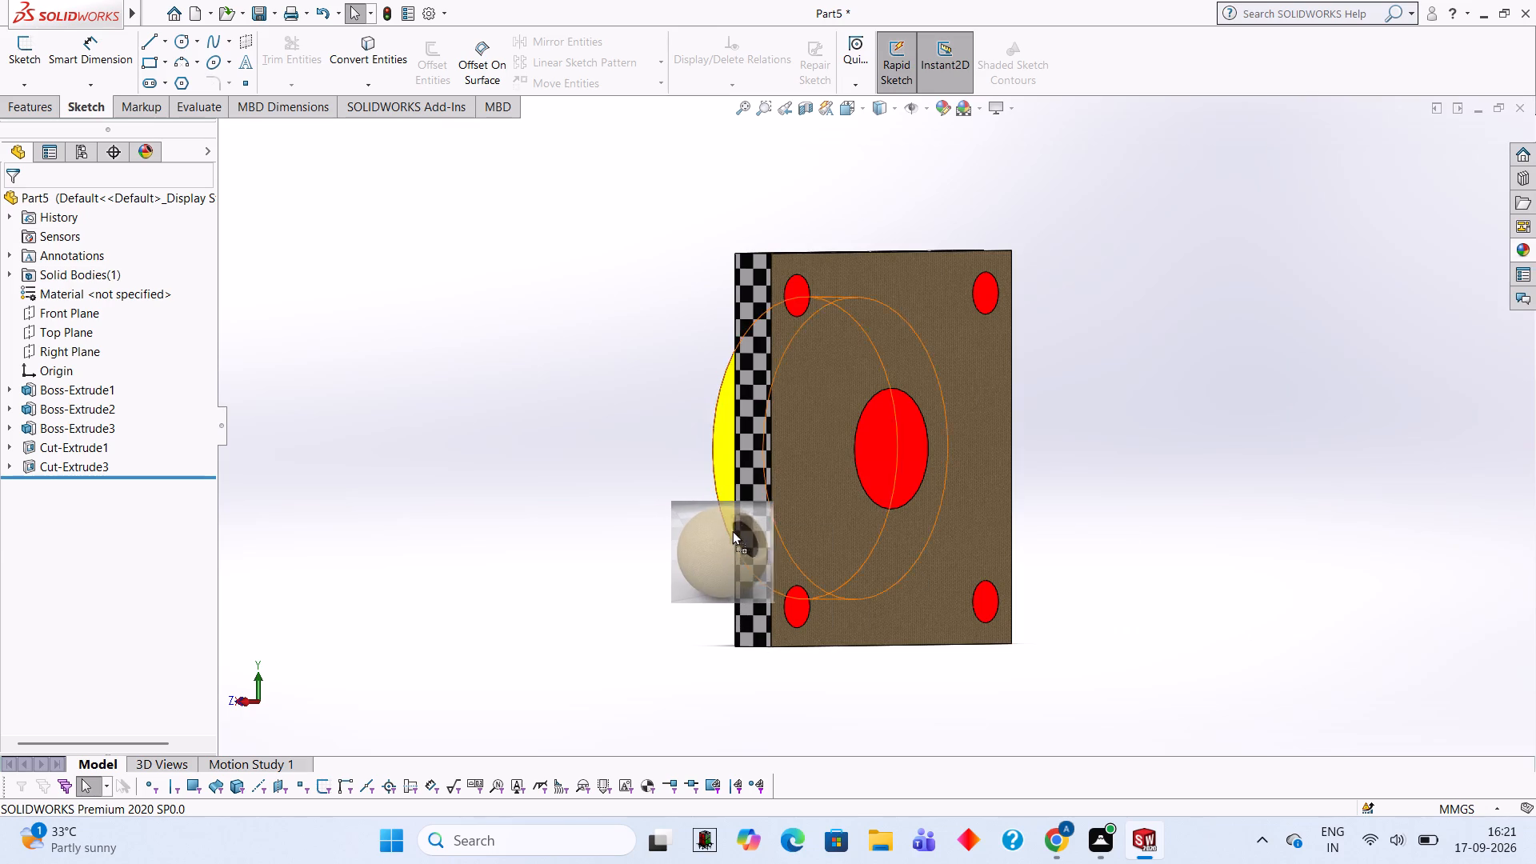
pyautogui.moveTo(732, 530); pyautogui.dragTo(723, 498)
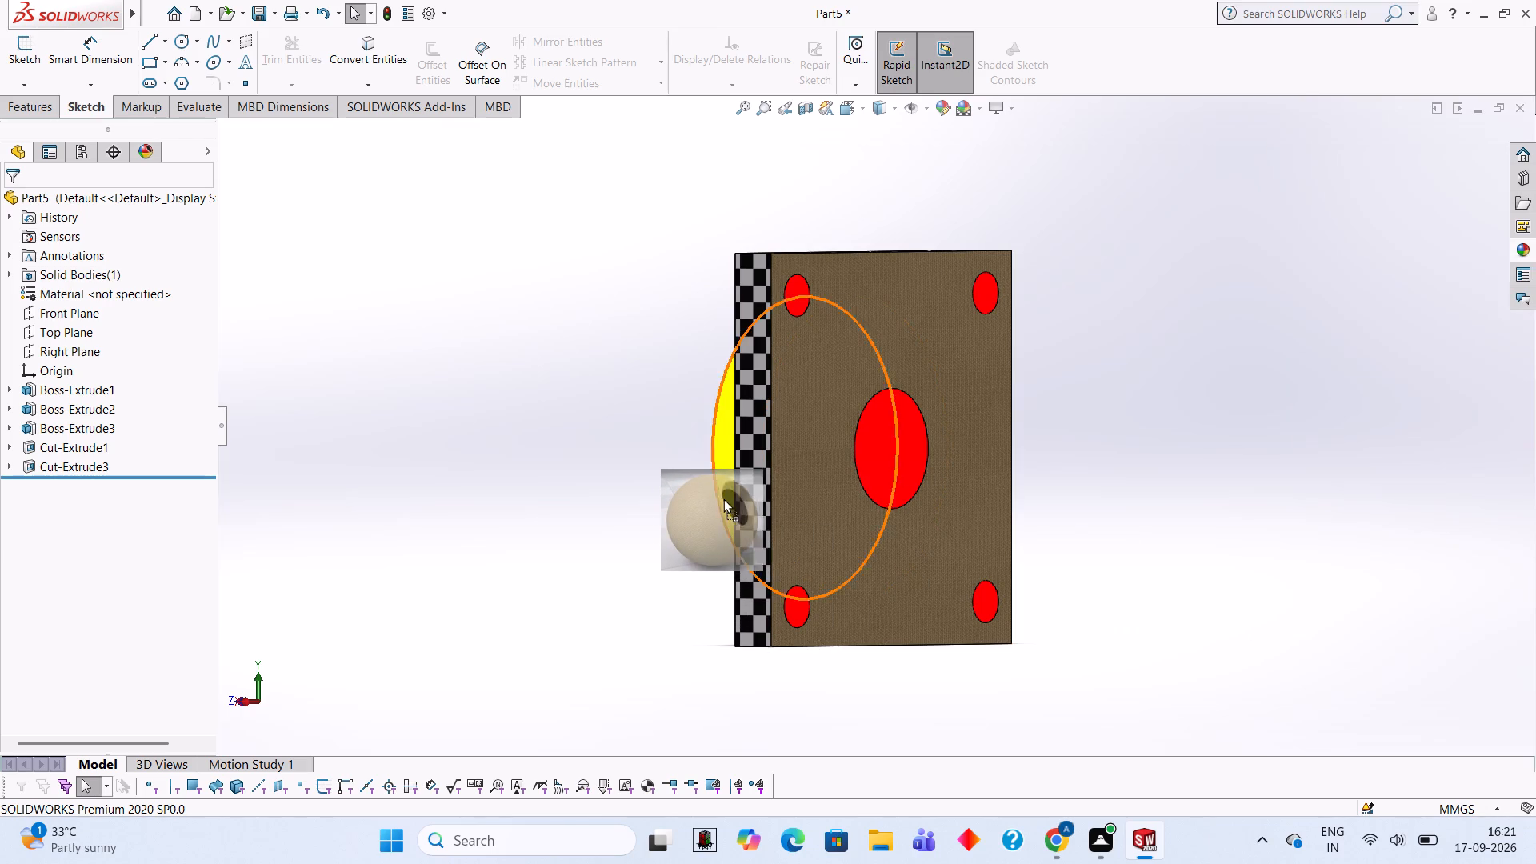
pyautogui.moveTo(723, 498); pyautogui.dragTo(746, 330)
pyautogui.click(746, 330)
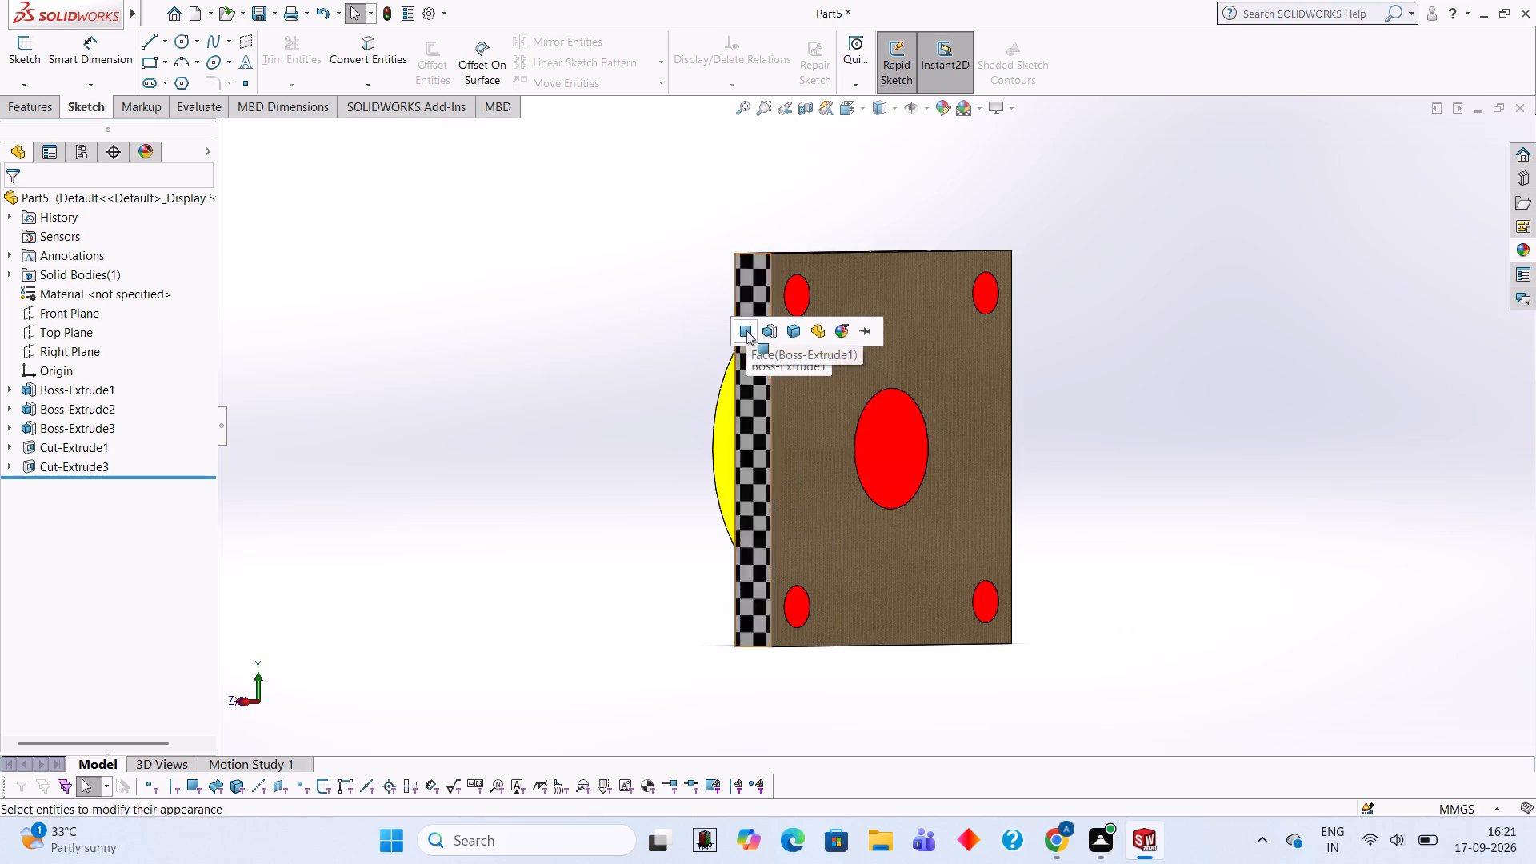
# Apply the beige cotton appearance to the checkered top edge face of the square plate.
pyautogui.rightClick(1116, 286)
pyautogui.click(1228, 357)
pyautogui.moveTo(1166, 378); pyautogui.dragTo(1204, 374)
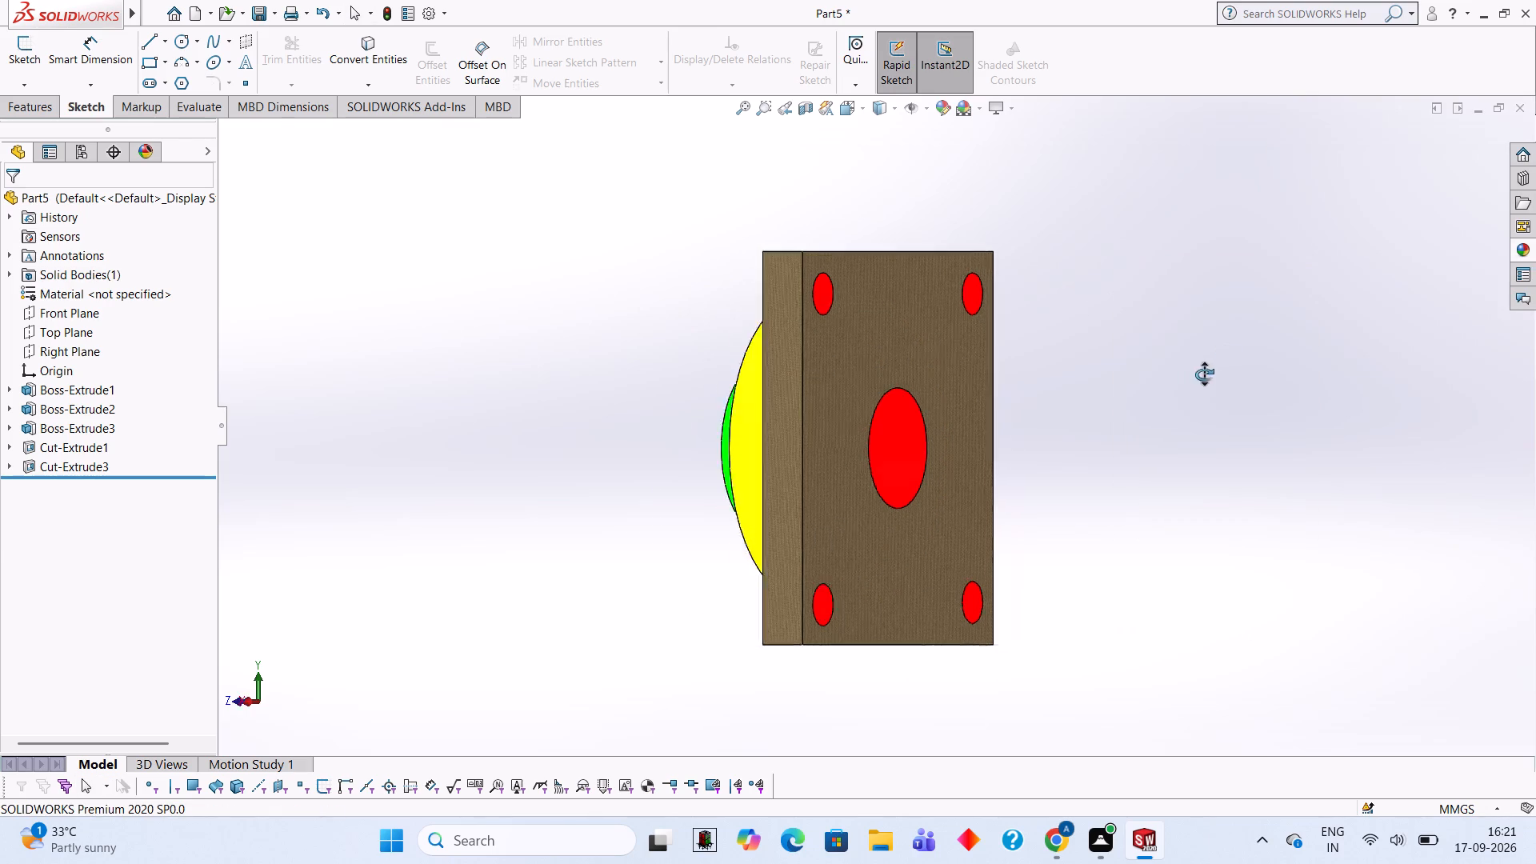
pyautogui.moveTo(1204, 374); pyautogui.dragTo(1535, 586)
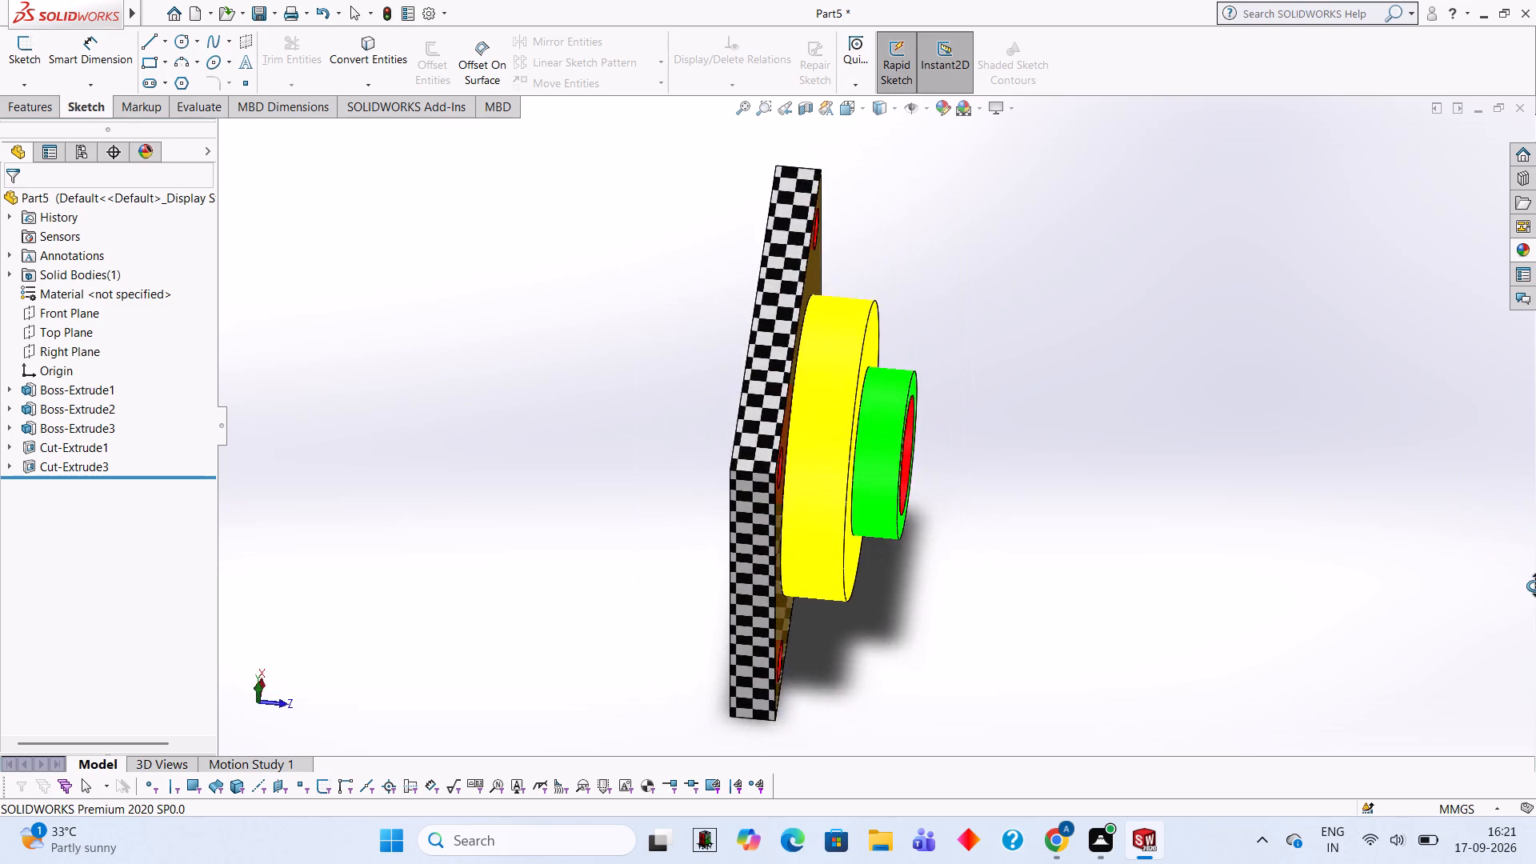
pyautogui.moveTo(1535, 586); pyautogui.dragTo(1338, 368)
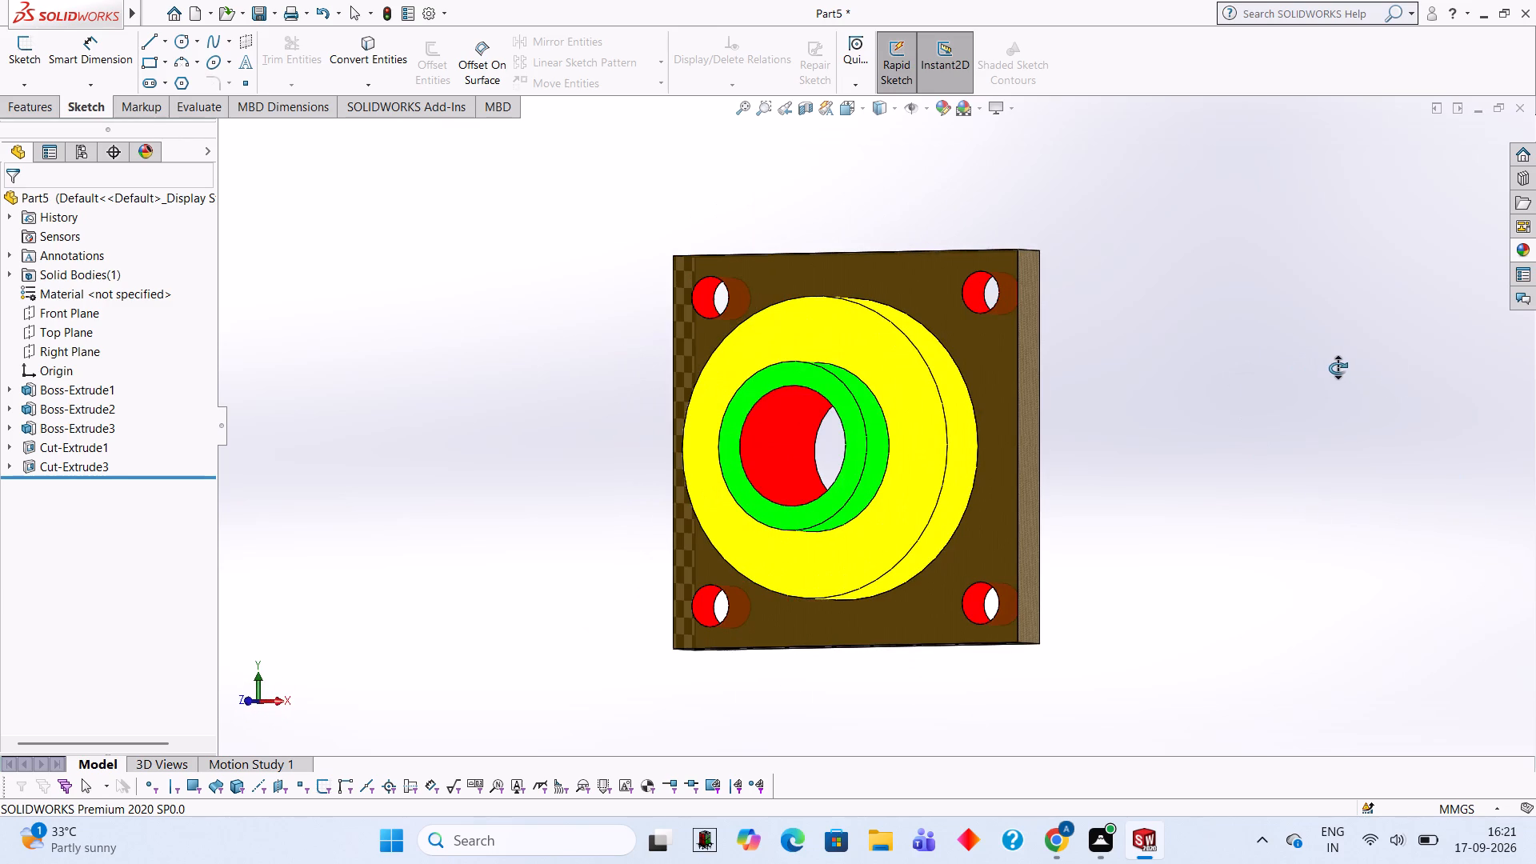
pyautogui.moveTo(1338, 368); pyautogui.dragTo(1518, 641)
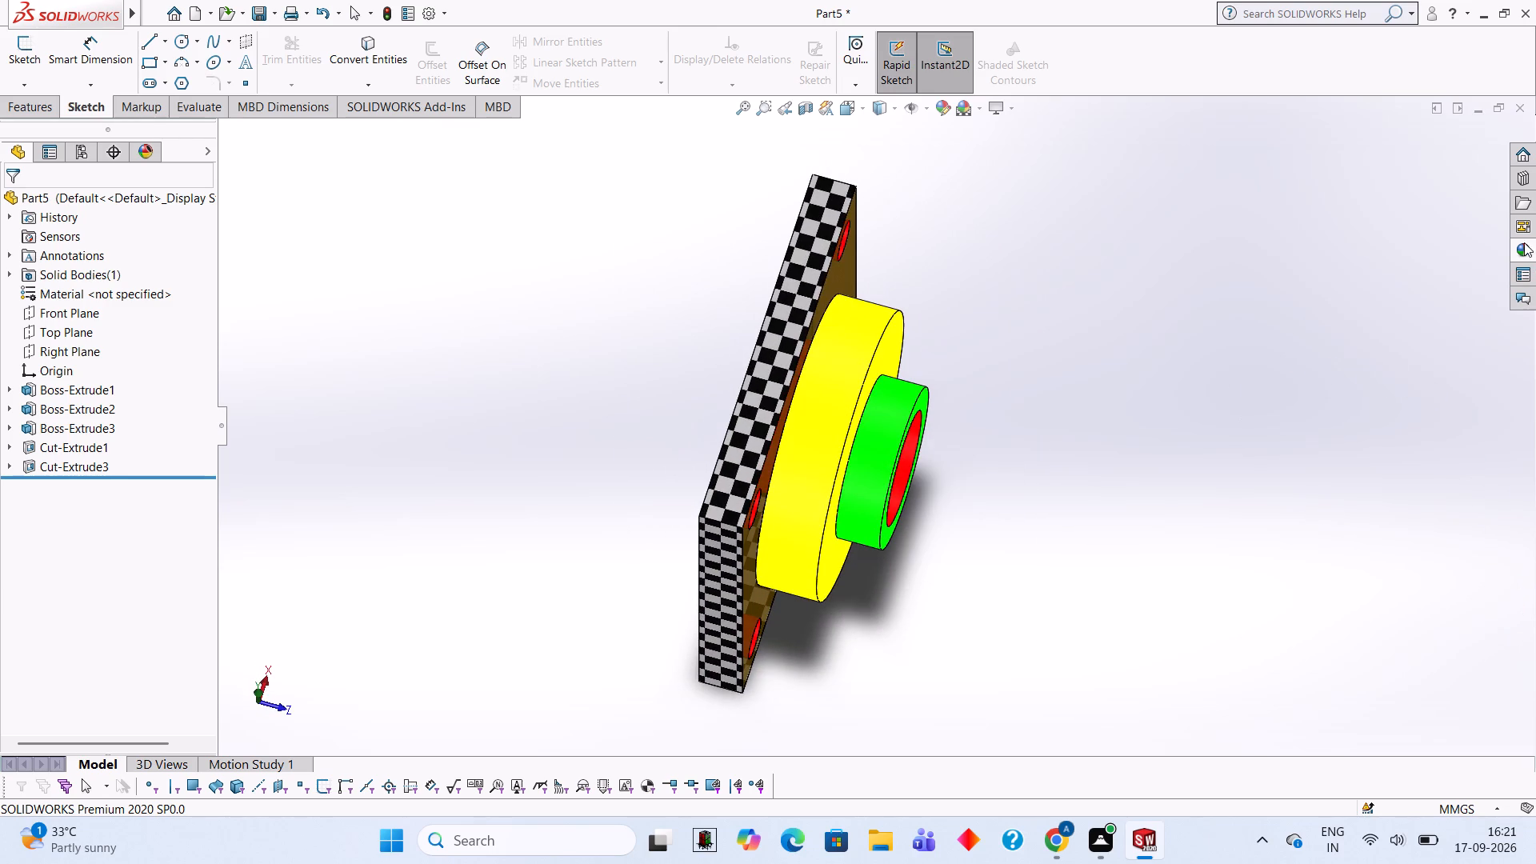
pyautogui.click(1529, 254)
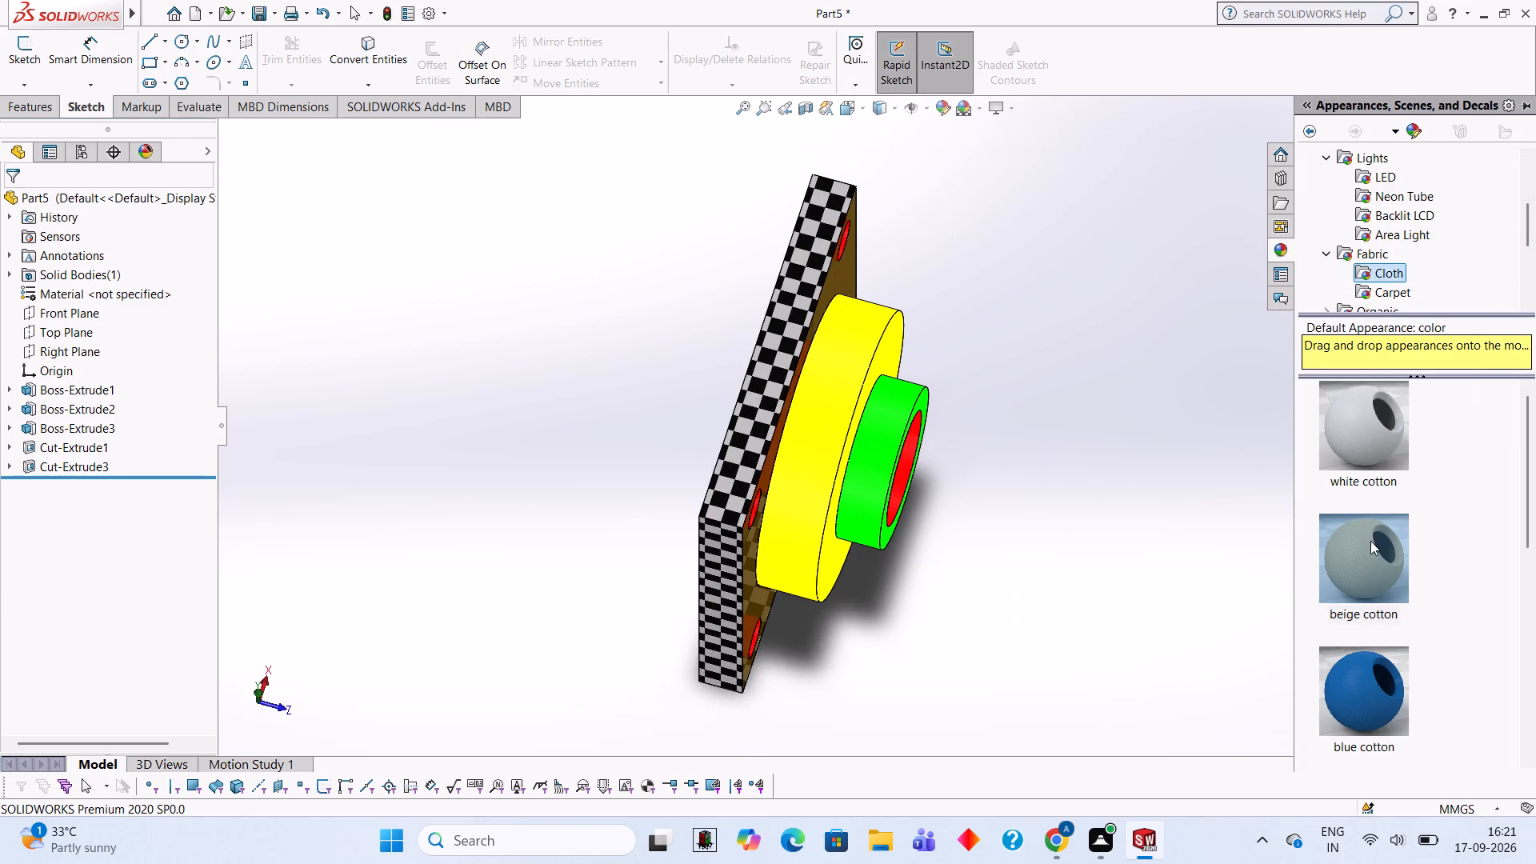
pyautogui.moveTo(1370, 541); pyautogui.dragTo(797, 302)
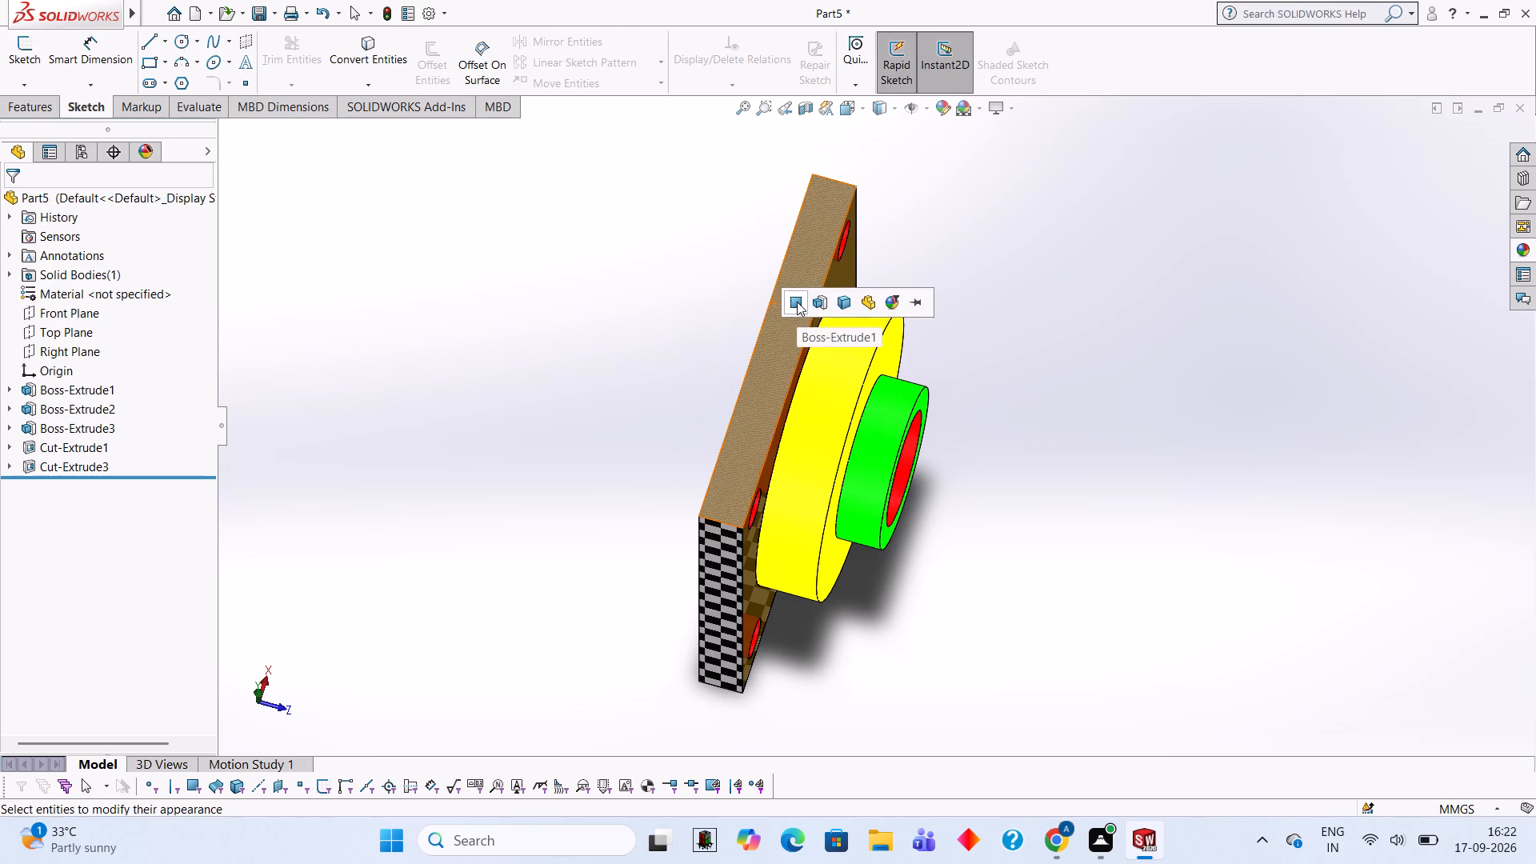
pyautogui.click(797, 302)
# Apply the beige cotton appearance to the checkered vertical edge face on the plate's negative X side.
pyautogui.moveTo(1039, 440); pyautogui.dragTo(1058, 236)
pyautogui.moveTo(1061, 389); pyautogui.dragTo(1049, 308)
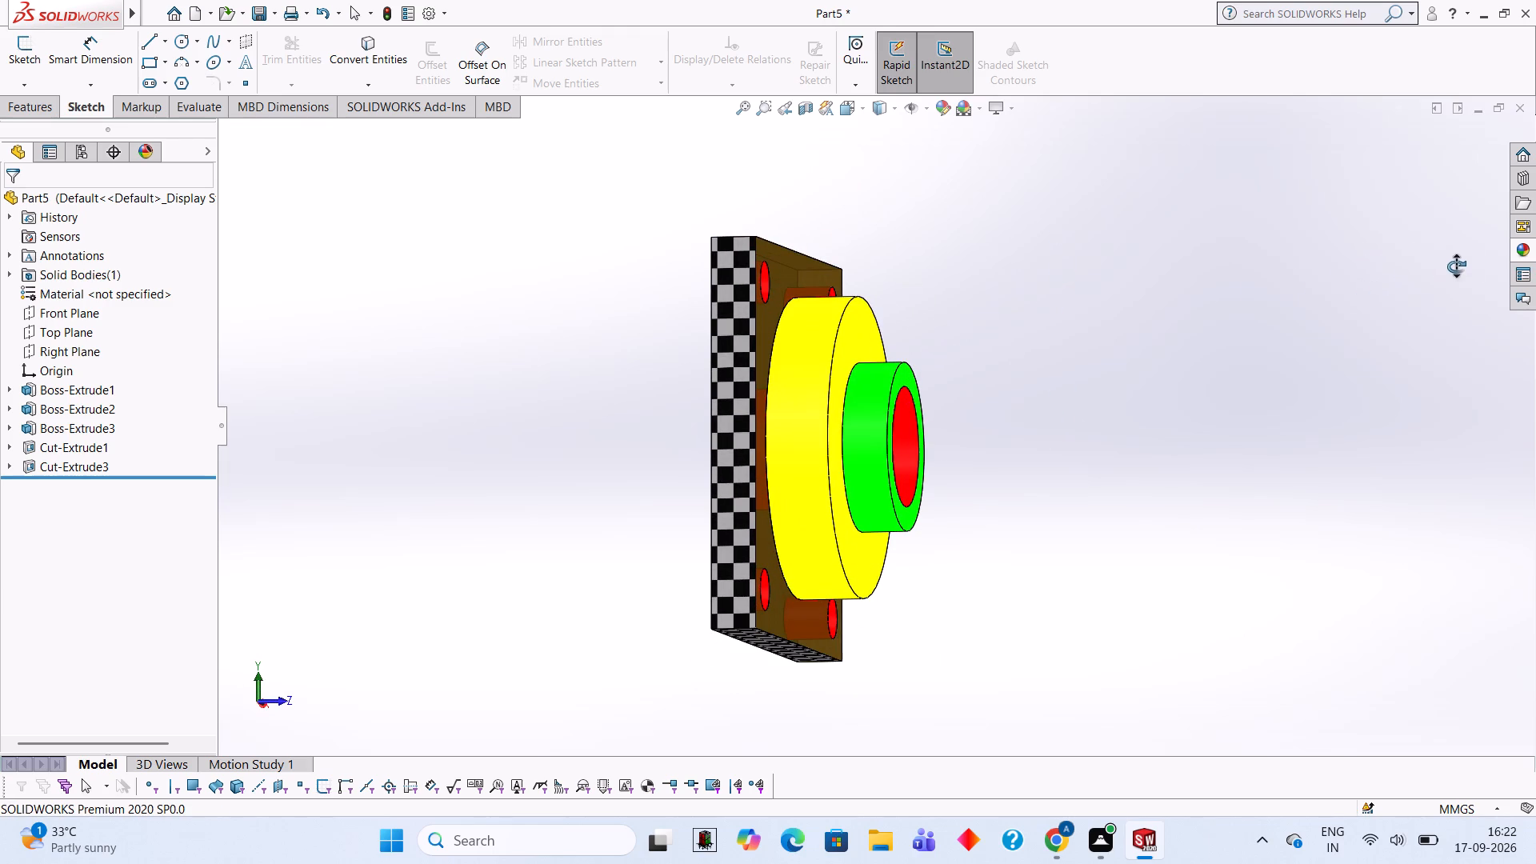
pyautogui.click(1527, 250)
pyautogui.moveTo(1363, 610); pyautogui.dragTo(850, 522)
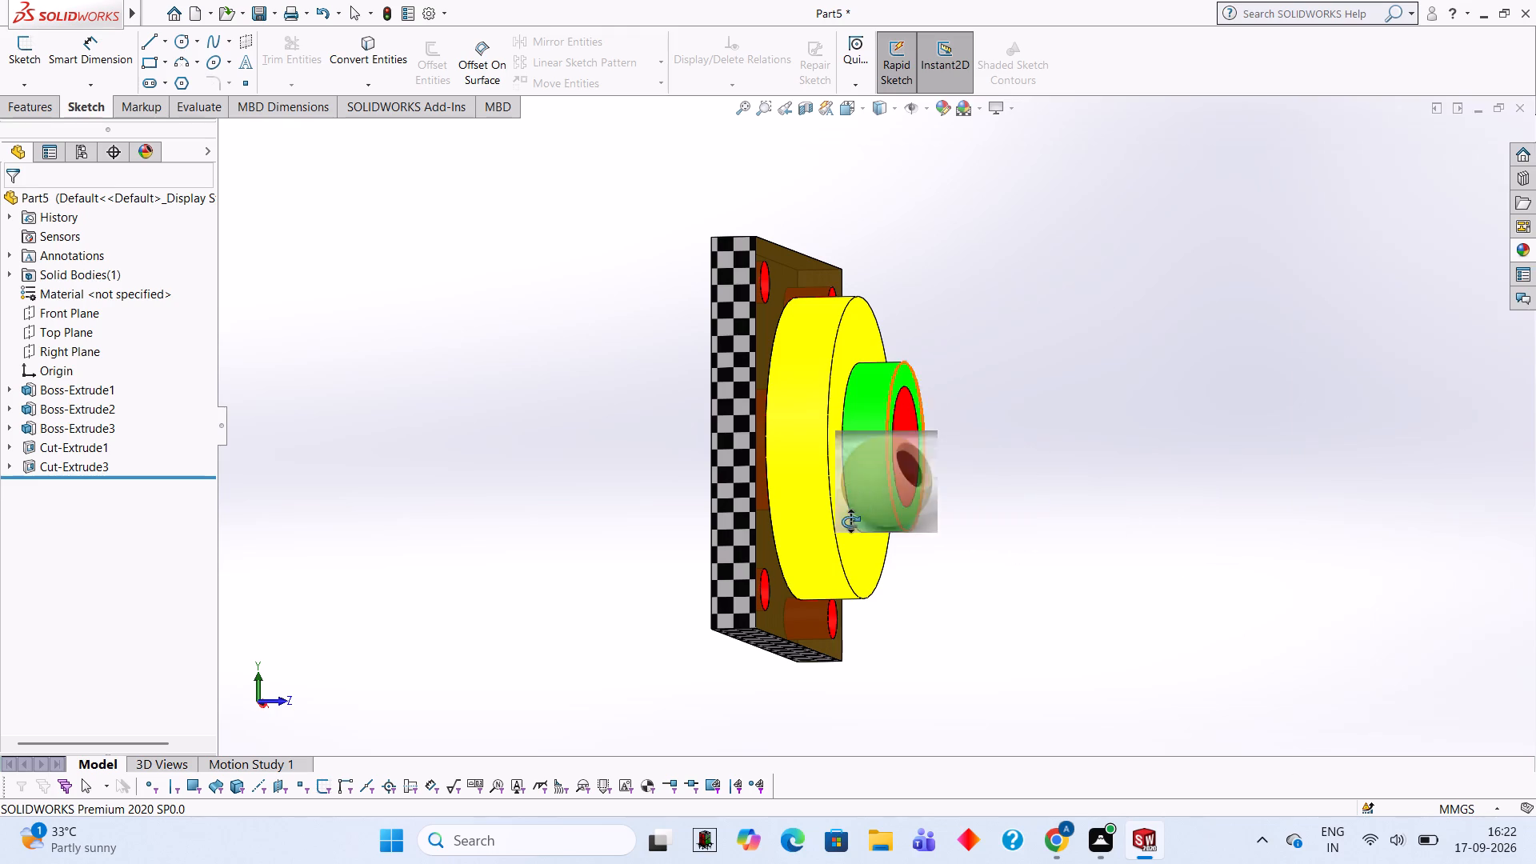
pyautogui.moveTo(850, 522); pyautogui.dragTo(743, 509)
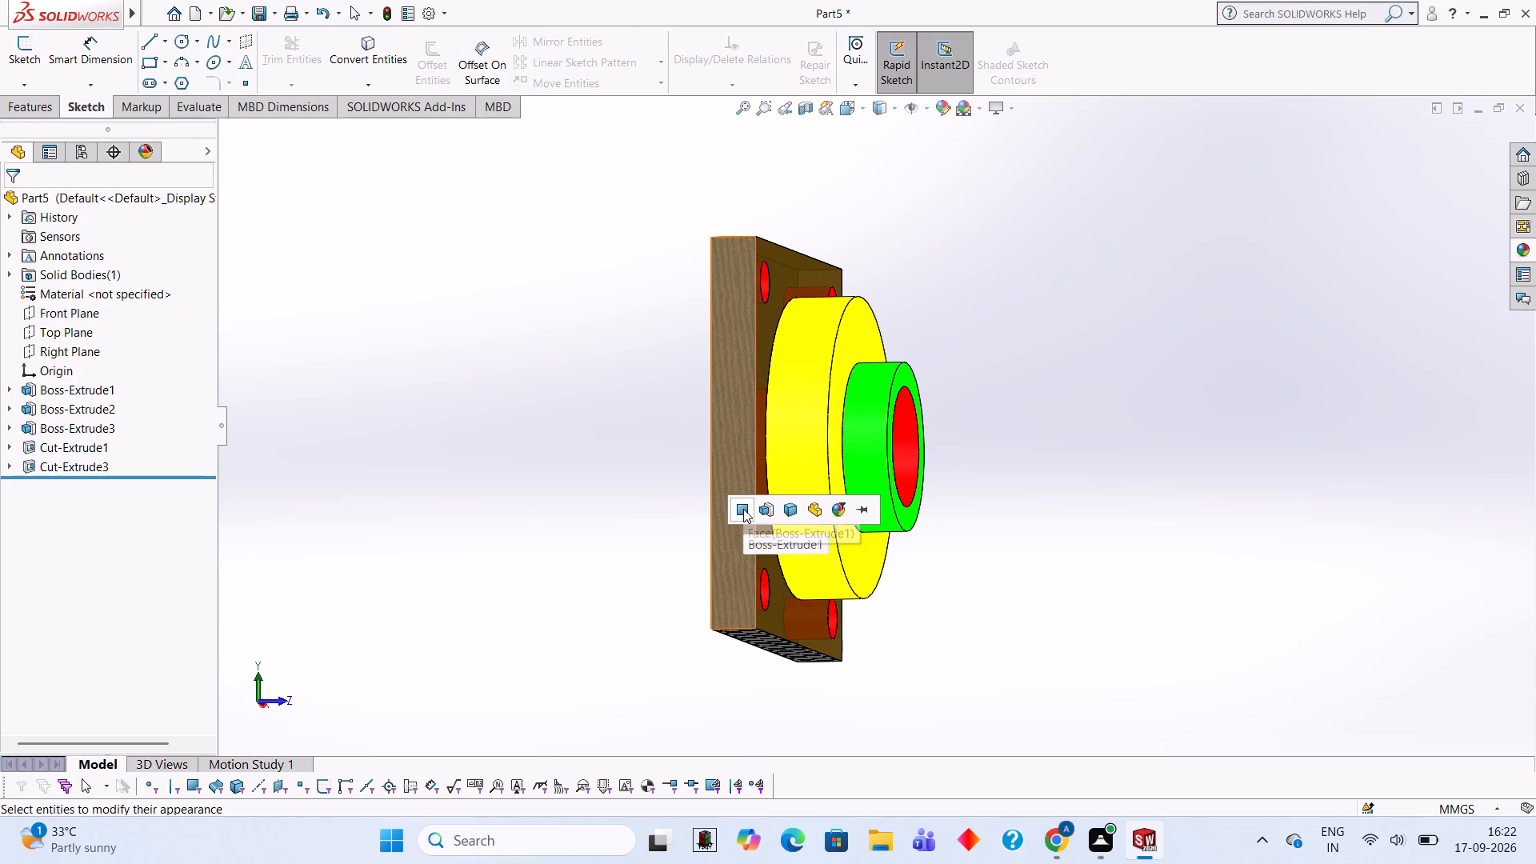
pyautogui.click(743, 509)
# Apply the beige cotton appearance to the checkered bottom edge face of the square plate.
pyautogui.moveTo(1058, 597); pyautogui.dragTo(1014, 406)
pyautogui.moveTo(1022, 423); pyautogui.dragTo(1038, 328)
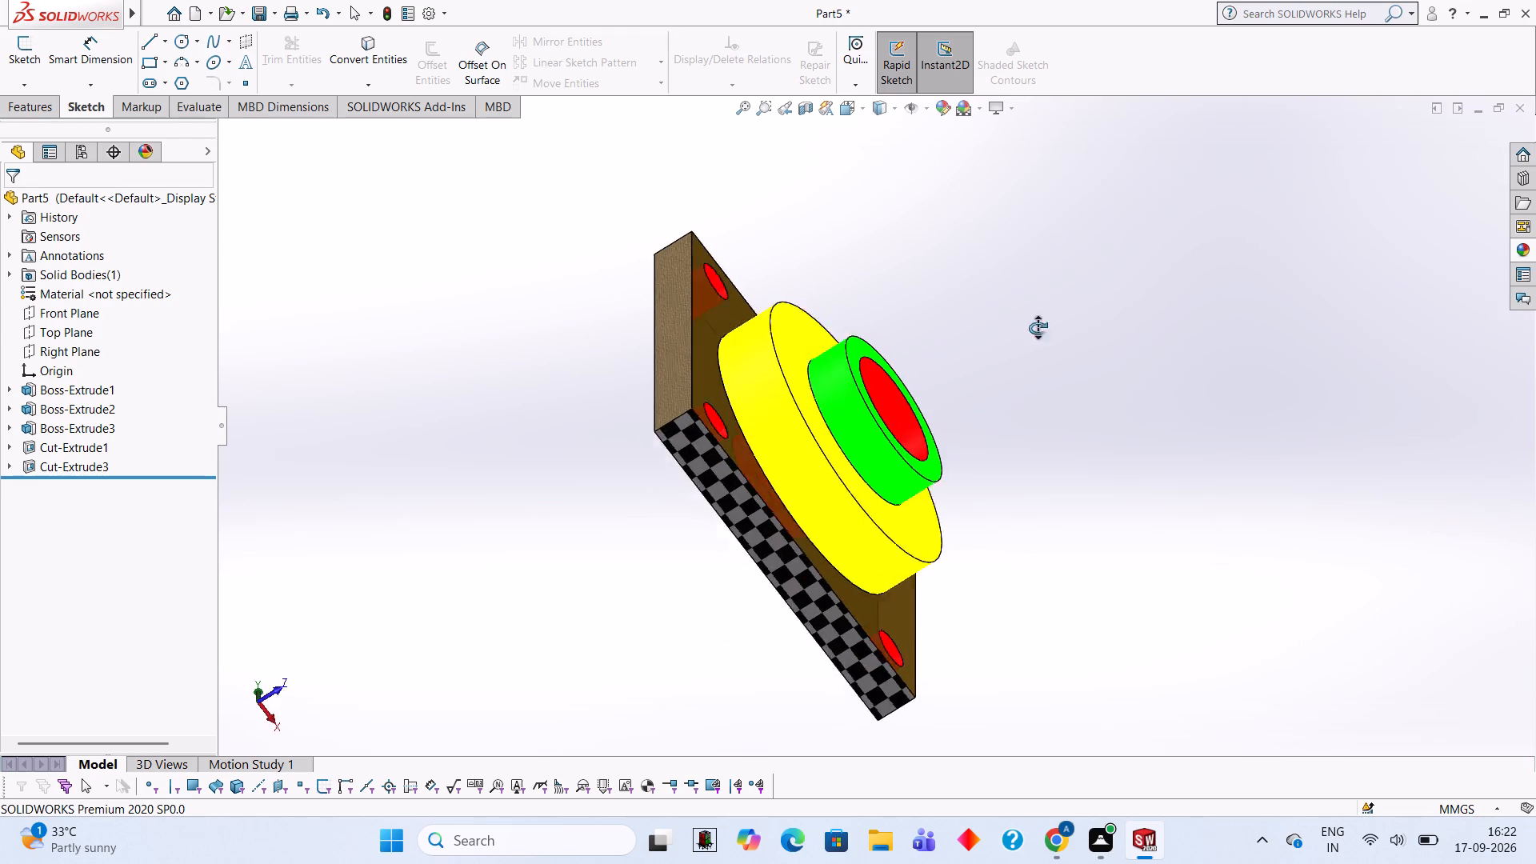
pyautogui.moveTo(1038, 328); pyautogui.dragTo(1096, 203)
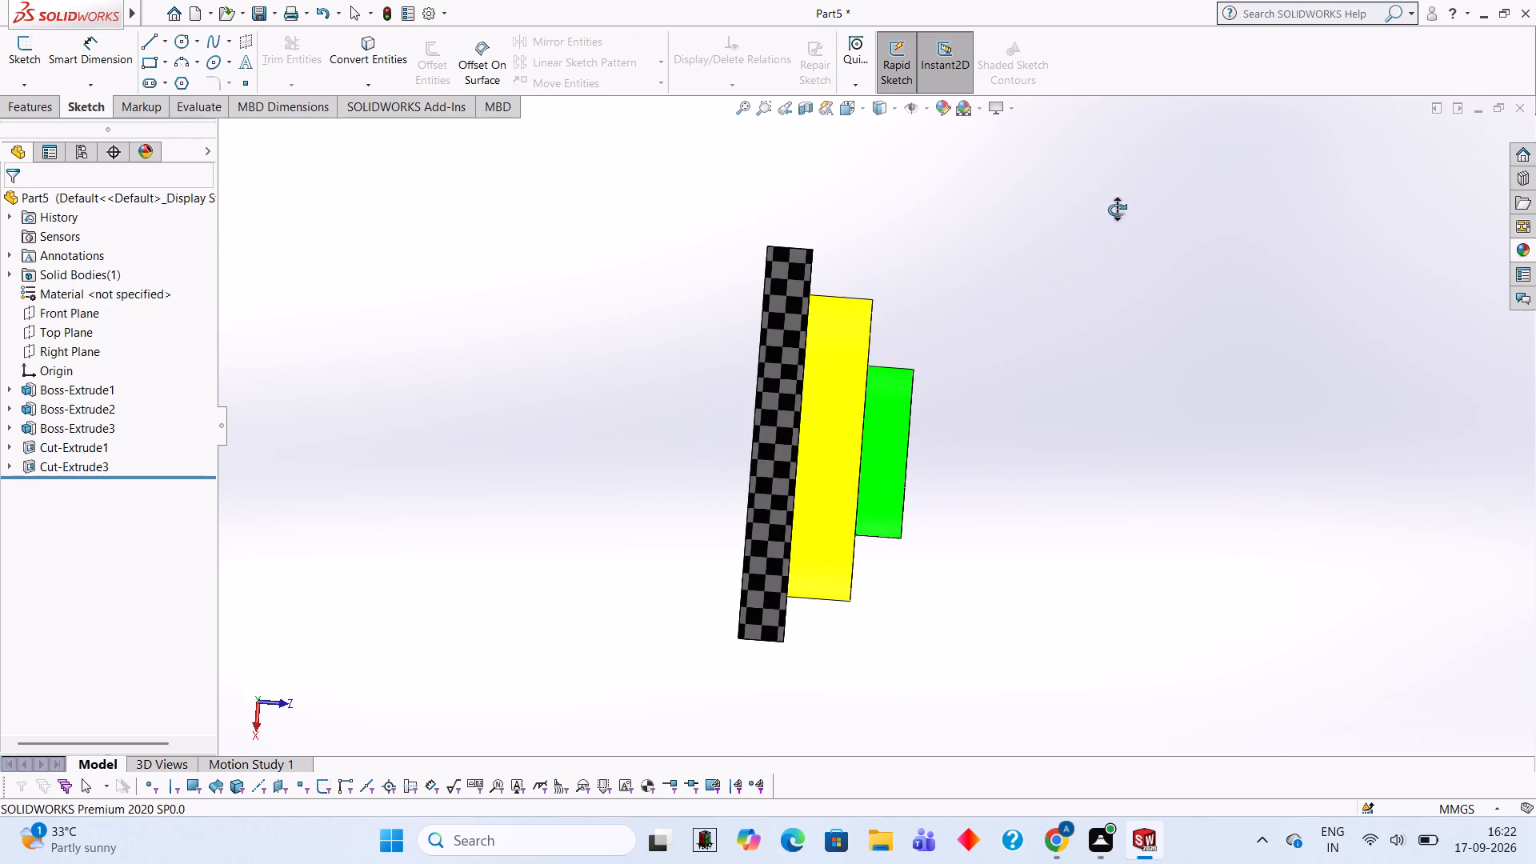
pyautogui.click(1528, 254)
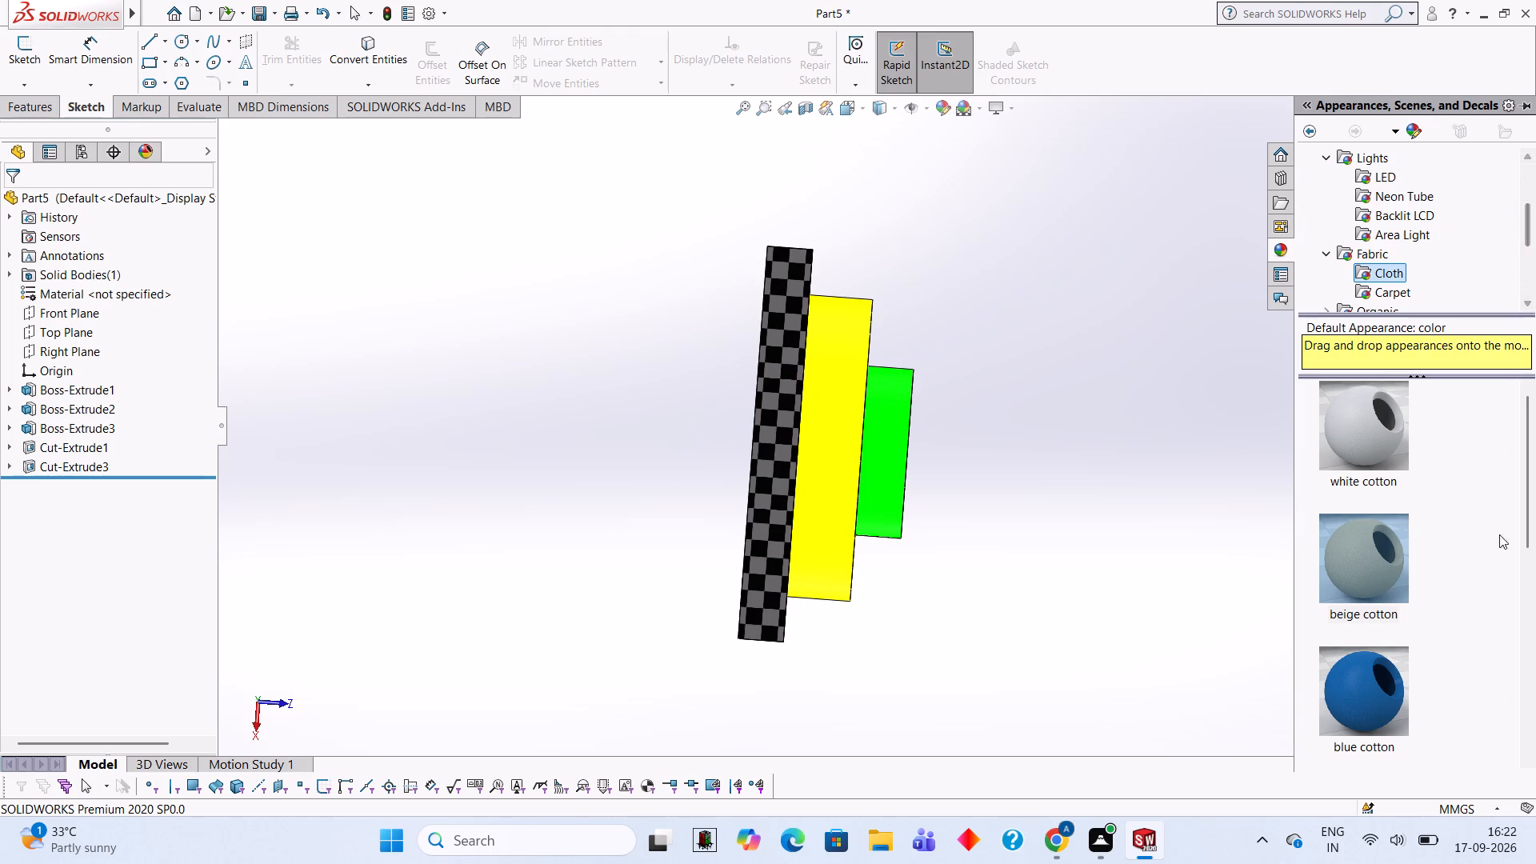
pyautogui.moveTo(1346, 555); pyautogui.dragTo(749, 497)
pyautogui.click(749, 497)
# Examine the flange from the front and side to check the appearances on its bosses, holes and plate edges.
pyautogui.moveTo(1192, 214); pyautogui.dragTo(1126, 301)
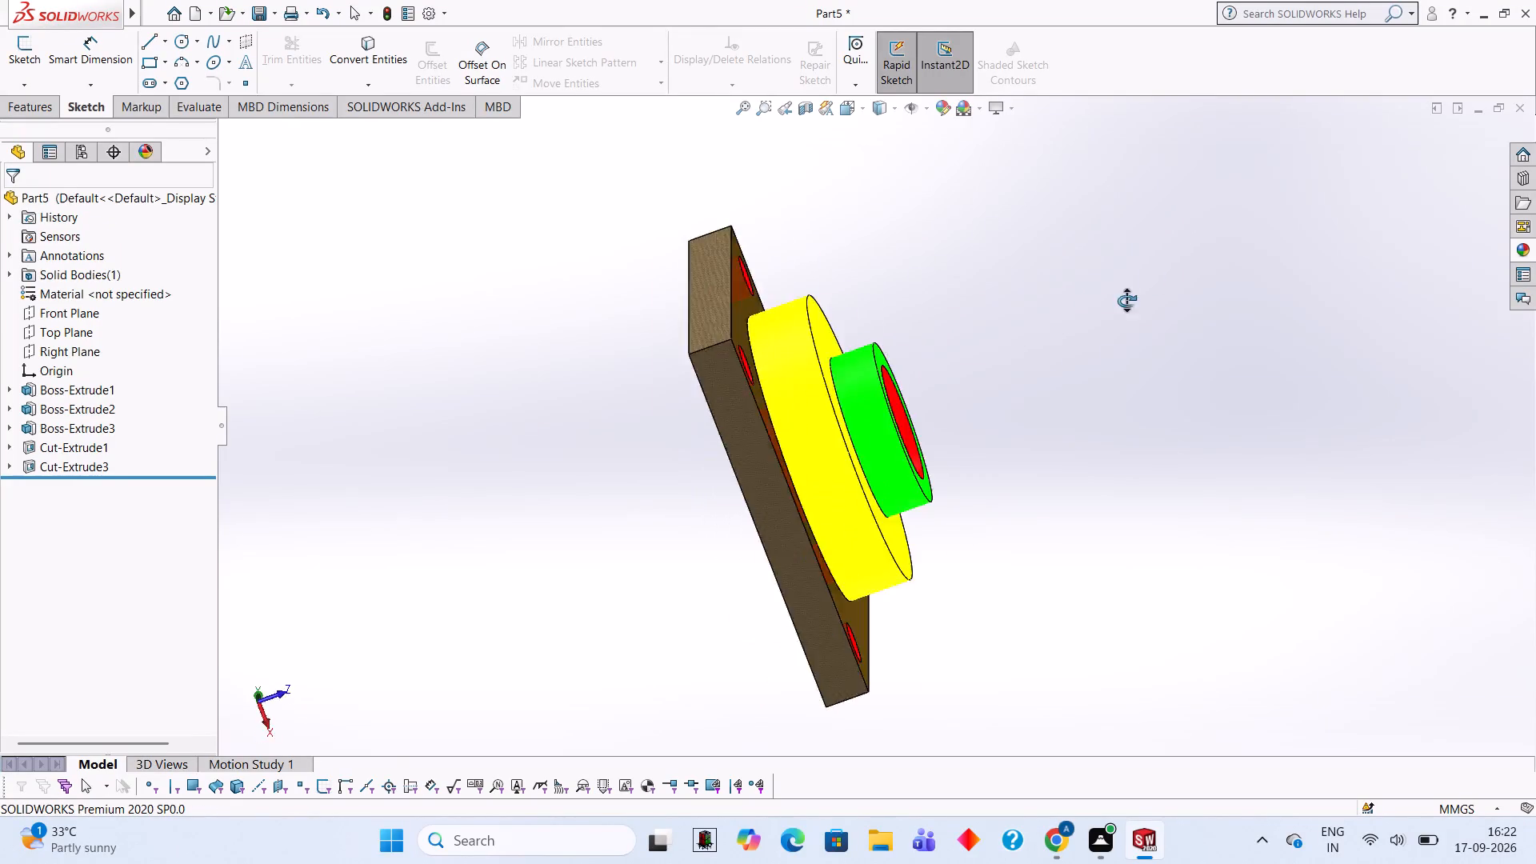
pyautogui.moveTo(1126, 301); pyautogui.dragTo(985, 642)
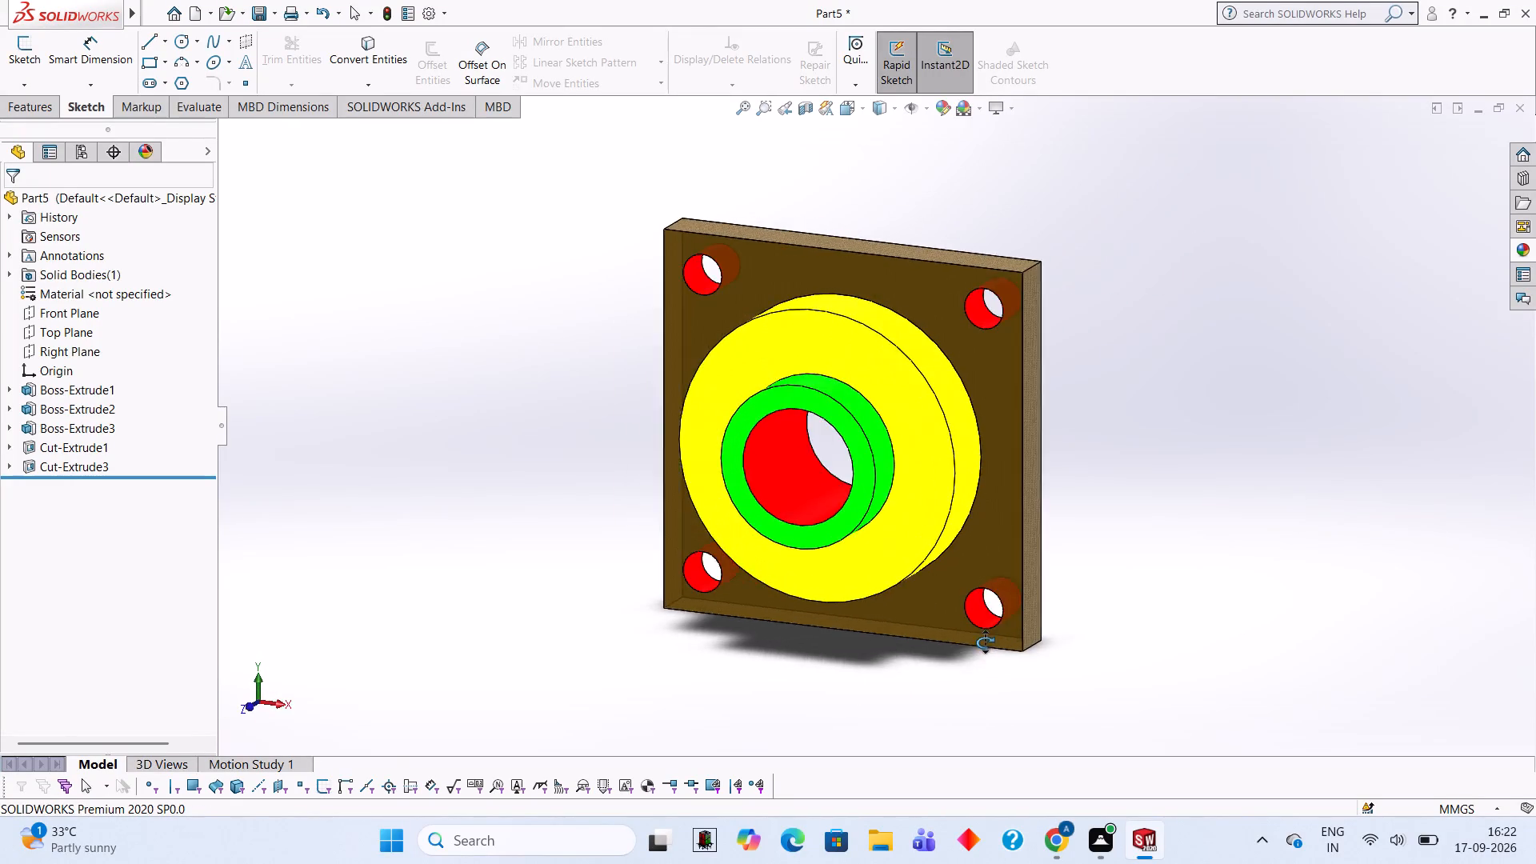
pyautogui.moveTo(985, 642); pyautogui.dragTo(971, 648)
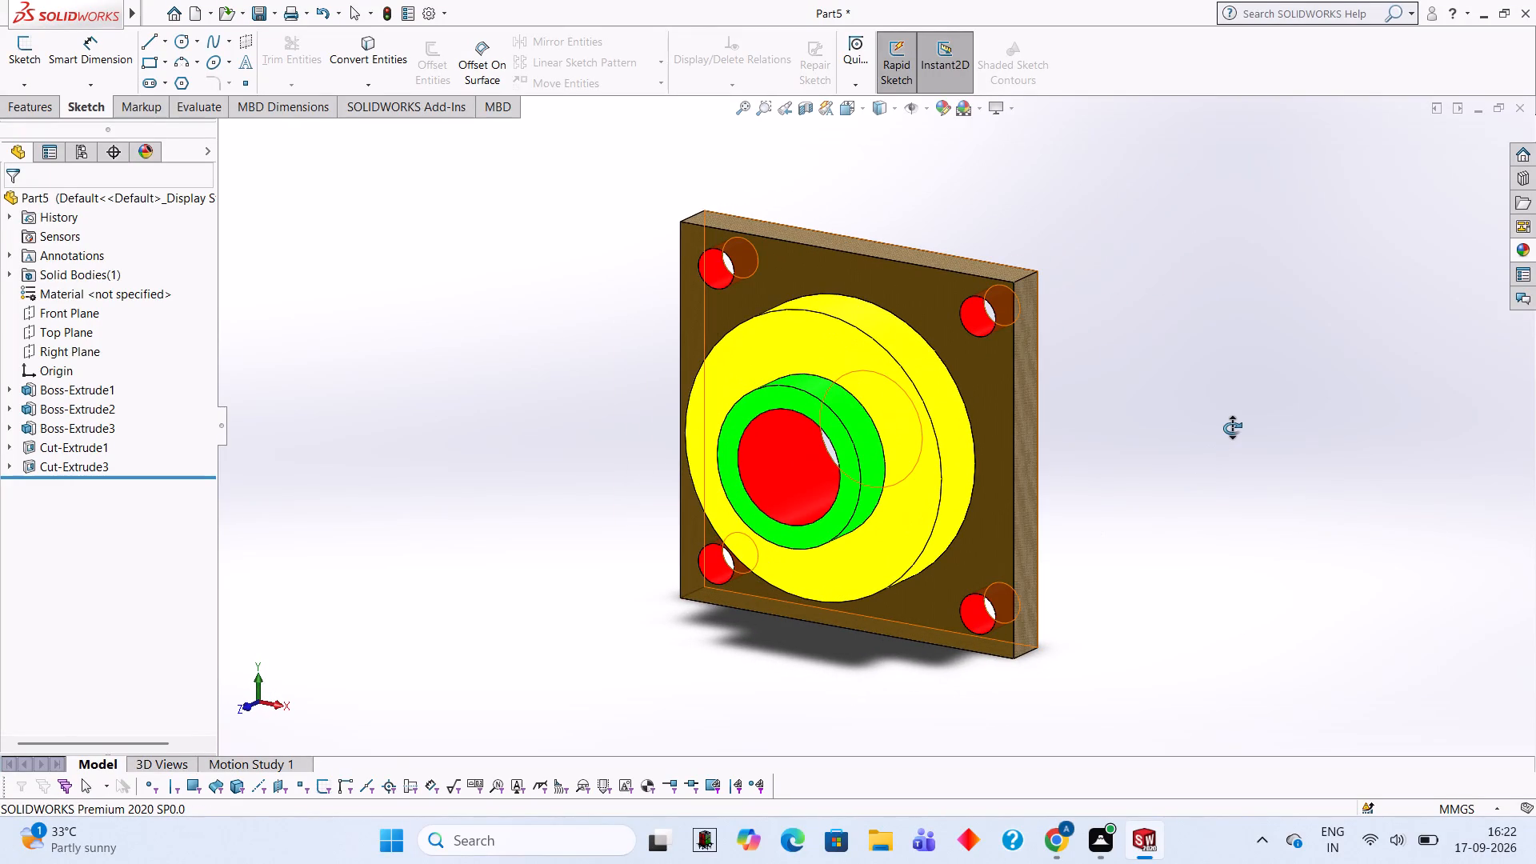
pyautogui.press('Escape')
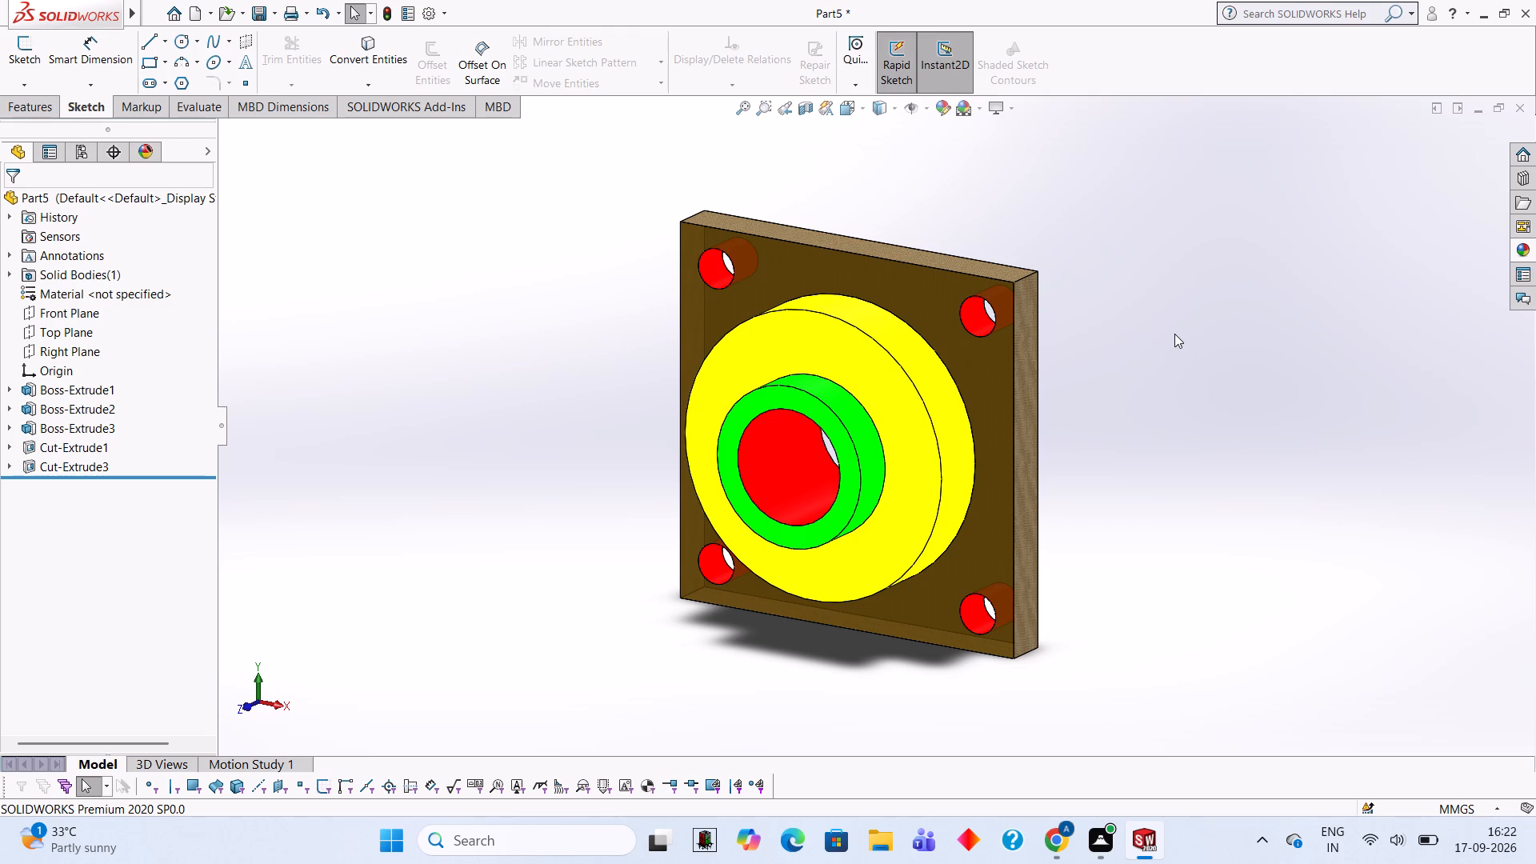
pyautogui.click(1156, 297)
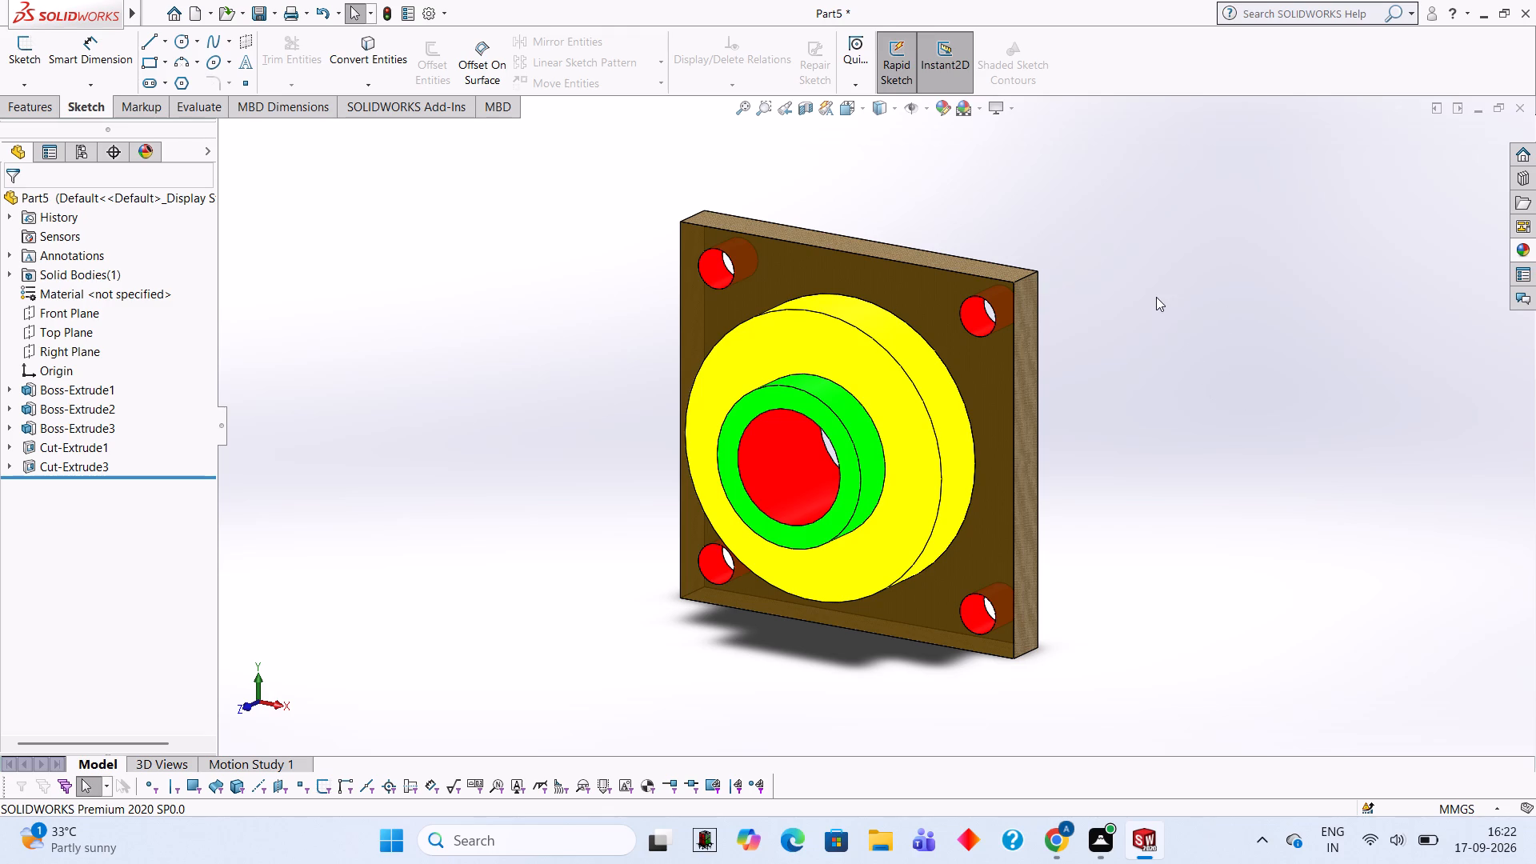
pyautogui.rightClick(1156, 297)
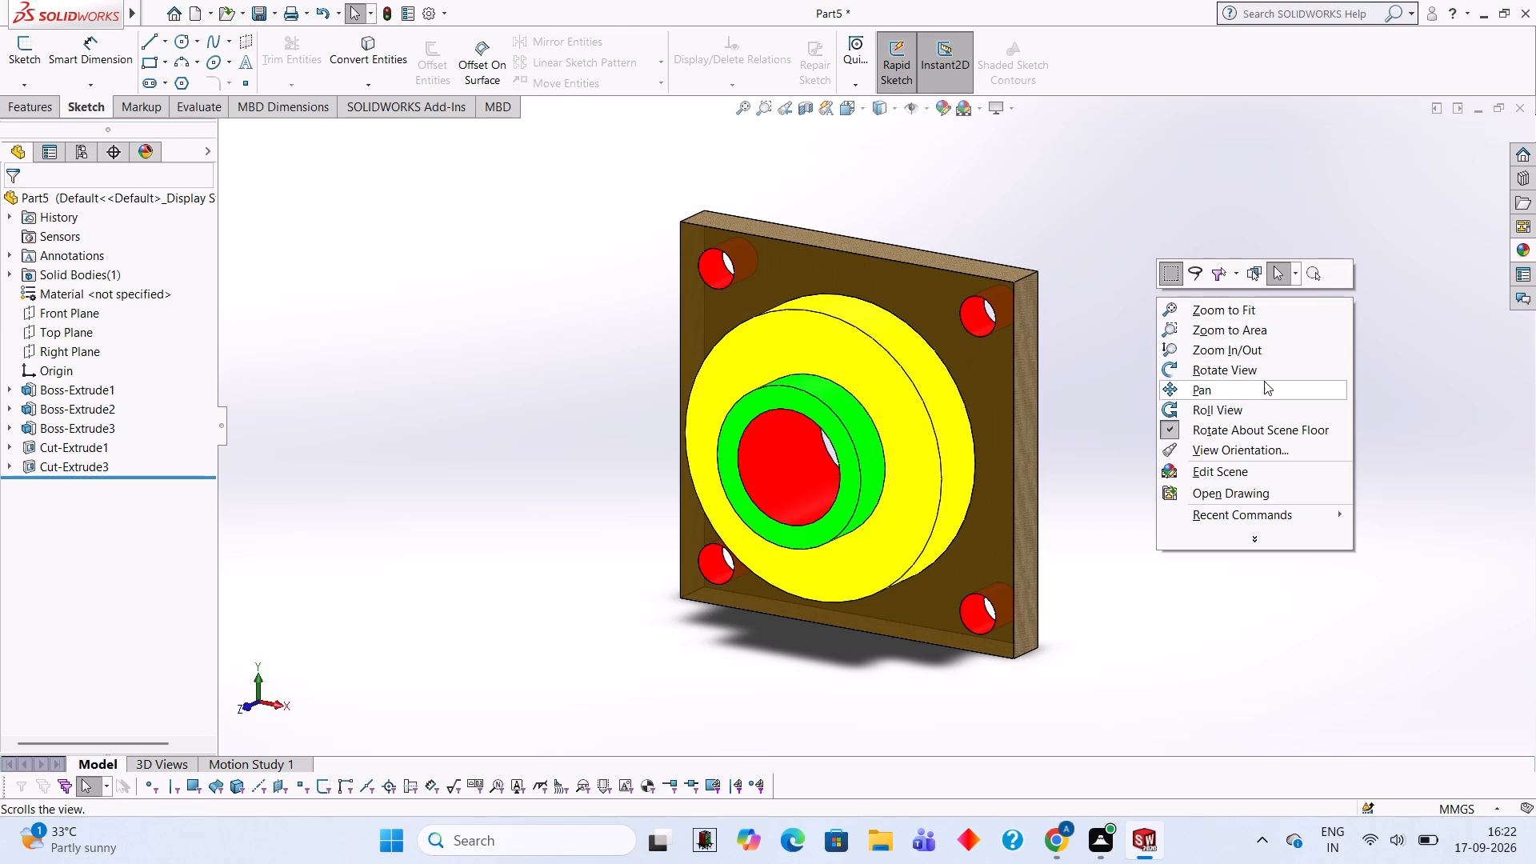
pyautogui.click(1267, 366)
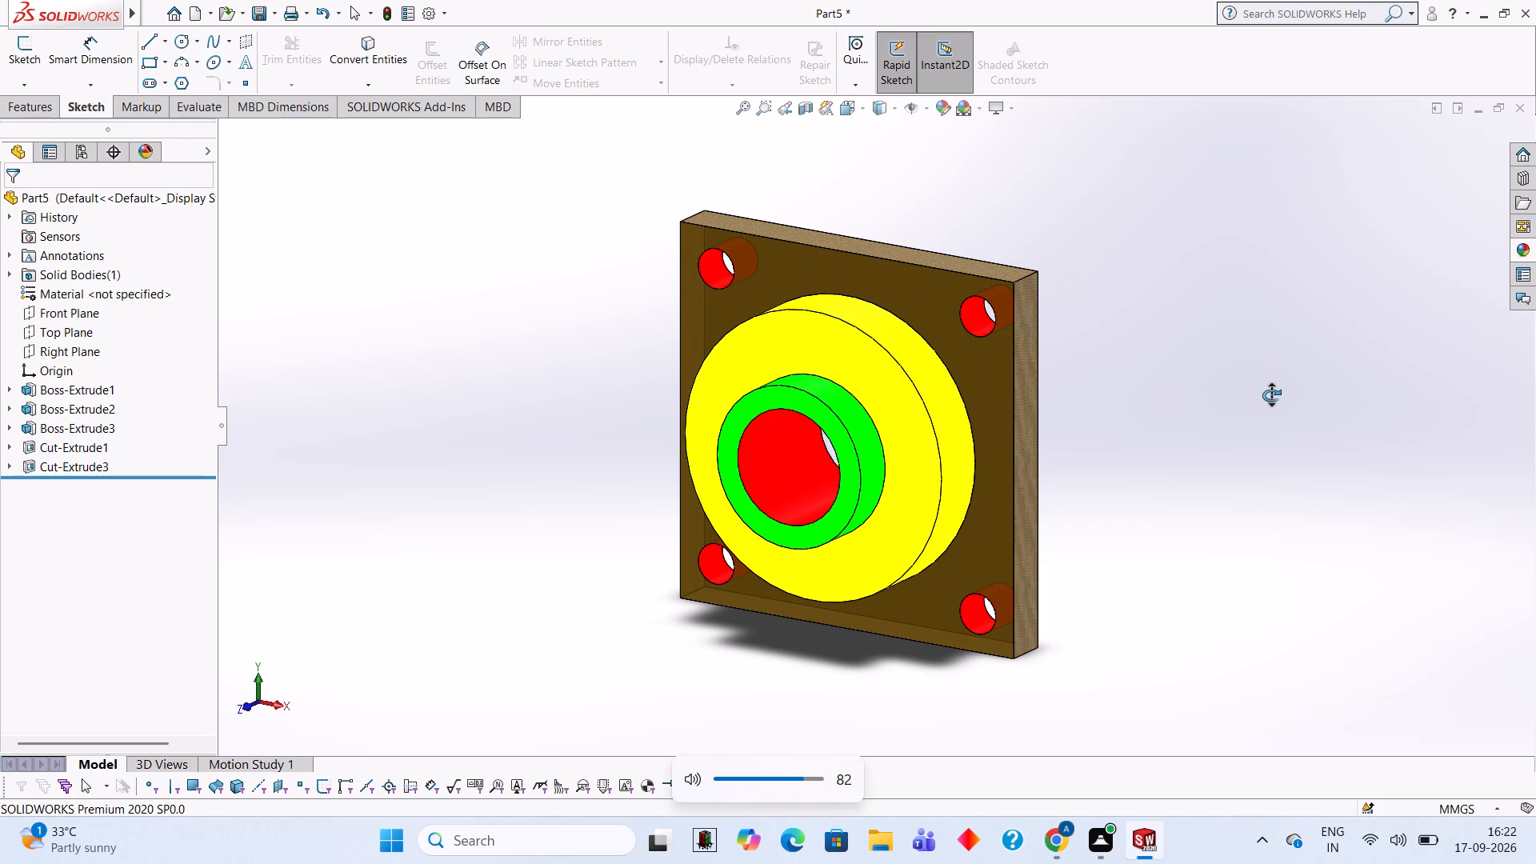
pyautogui.moveTo(1243, 406); pyautogui.dragTo(1143, 424)
pyautogui.moveTo(1165, 350); pyautogui.dragTo(1152, 350)
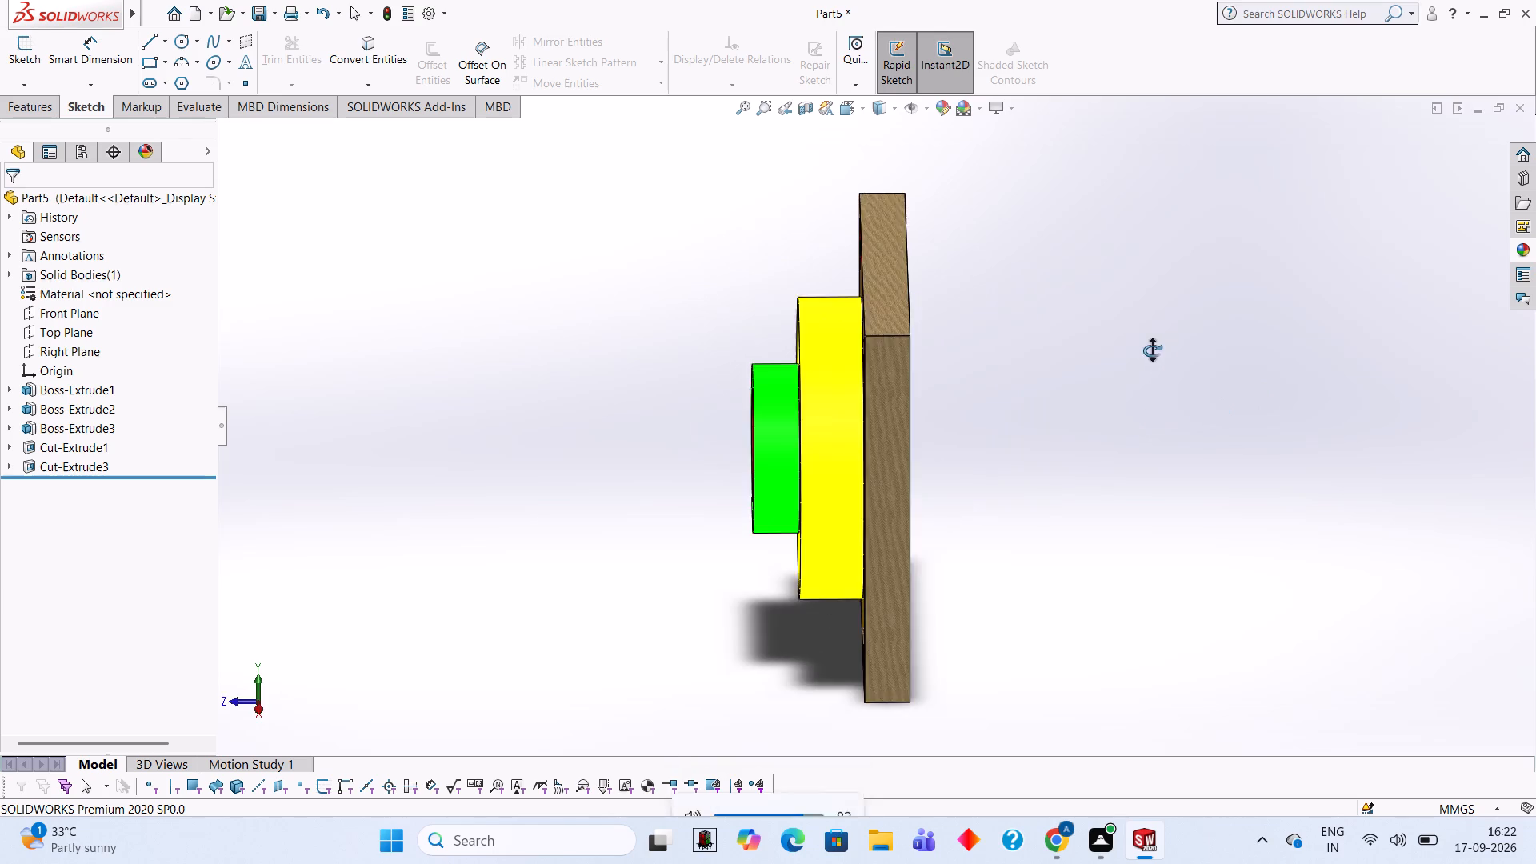
pyautogui.moveTo(1152, 350); pyautogui.dragTo(1261, 351)
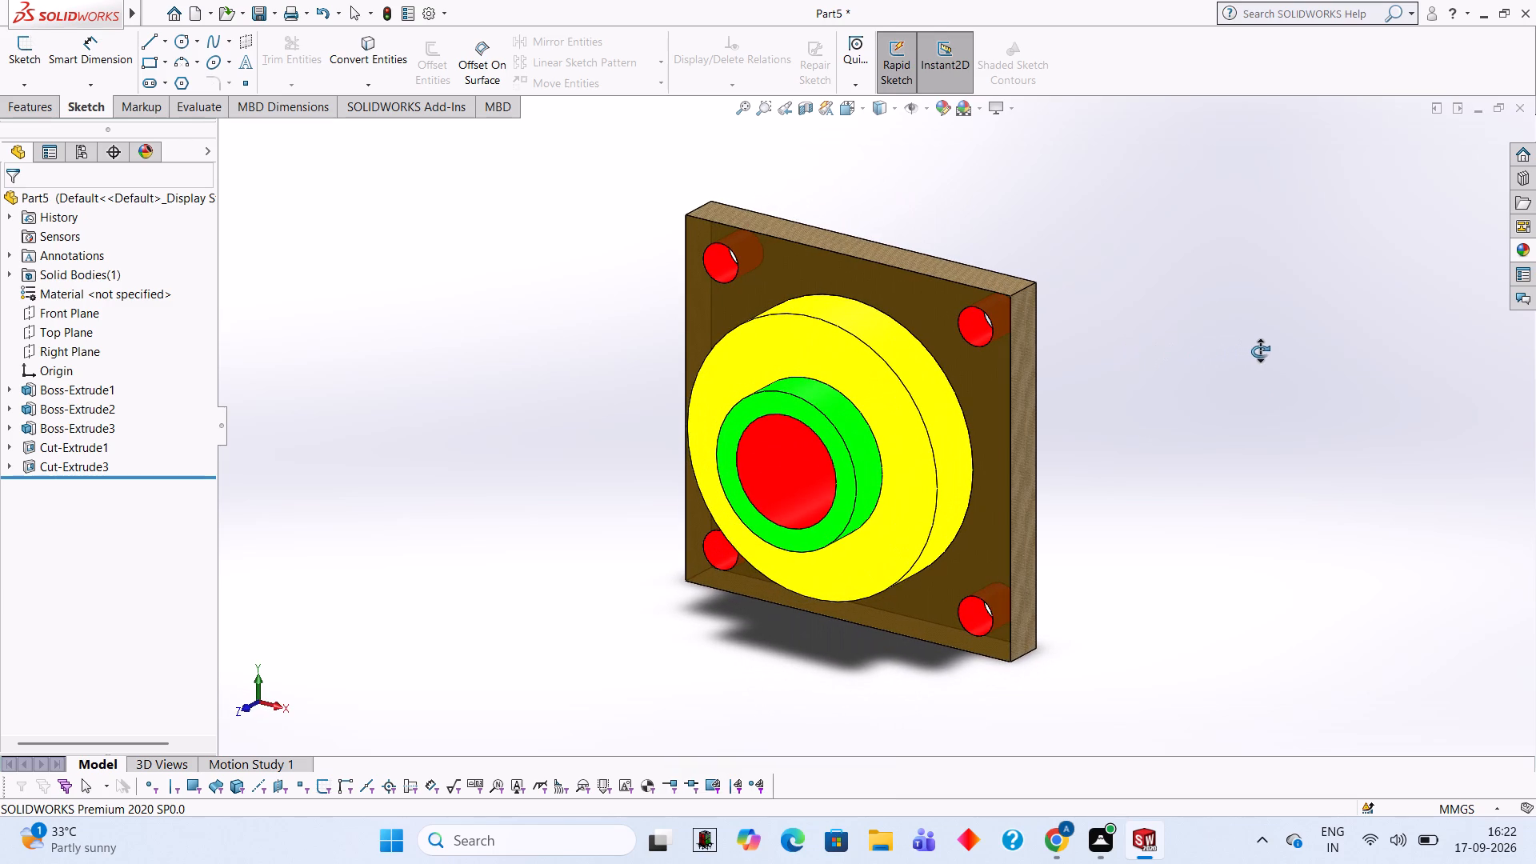
pyautogui.press('Escape')
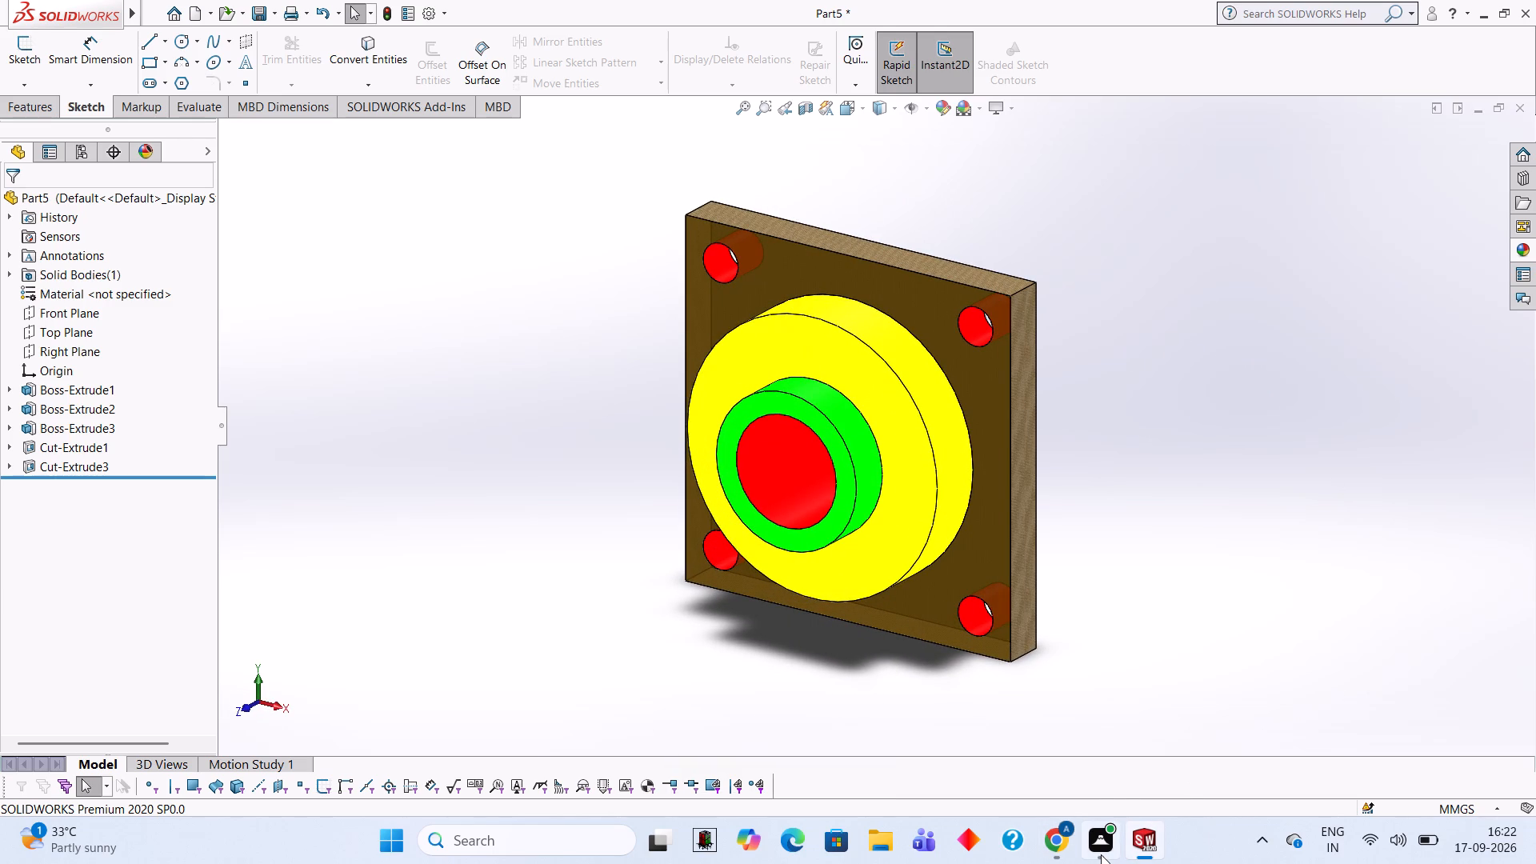
pyautogui.click(1181, 472)
pyautogui.click(1305, 242)
pyautogui.click(1231, 214)
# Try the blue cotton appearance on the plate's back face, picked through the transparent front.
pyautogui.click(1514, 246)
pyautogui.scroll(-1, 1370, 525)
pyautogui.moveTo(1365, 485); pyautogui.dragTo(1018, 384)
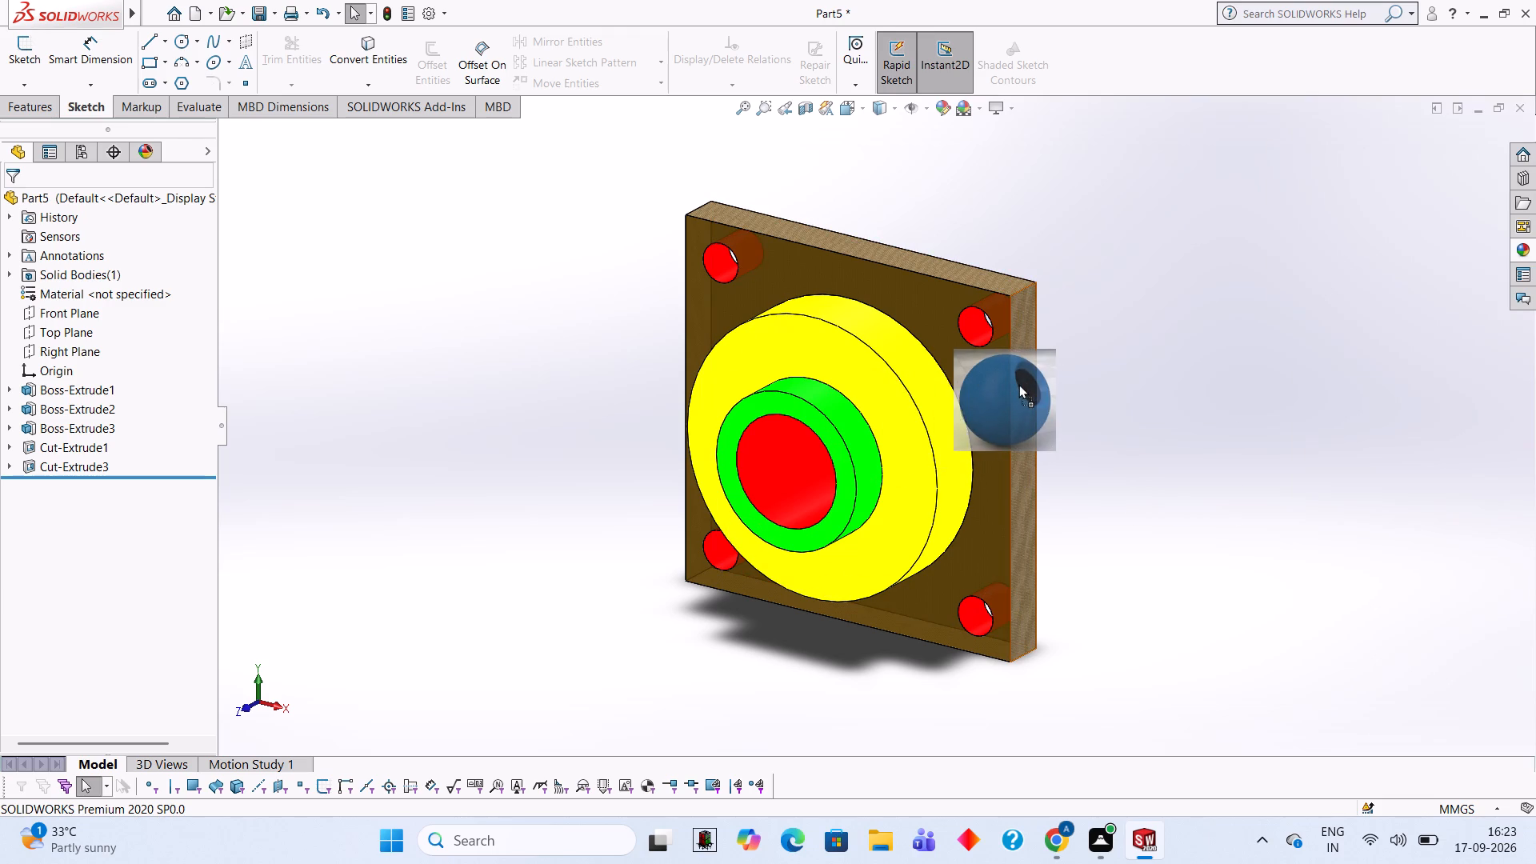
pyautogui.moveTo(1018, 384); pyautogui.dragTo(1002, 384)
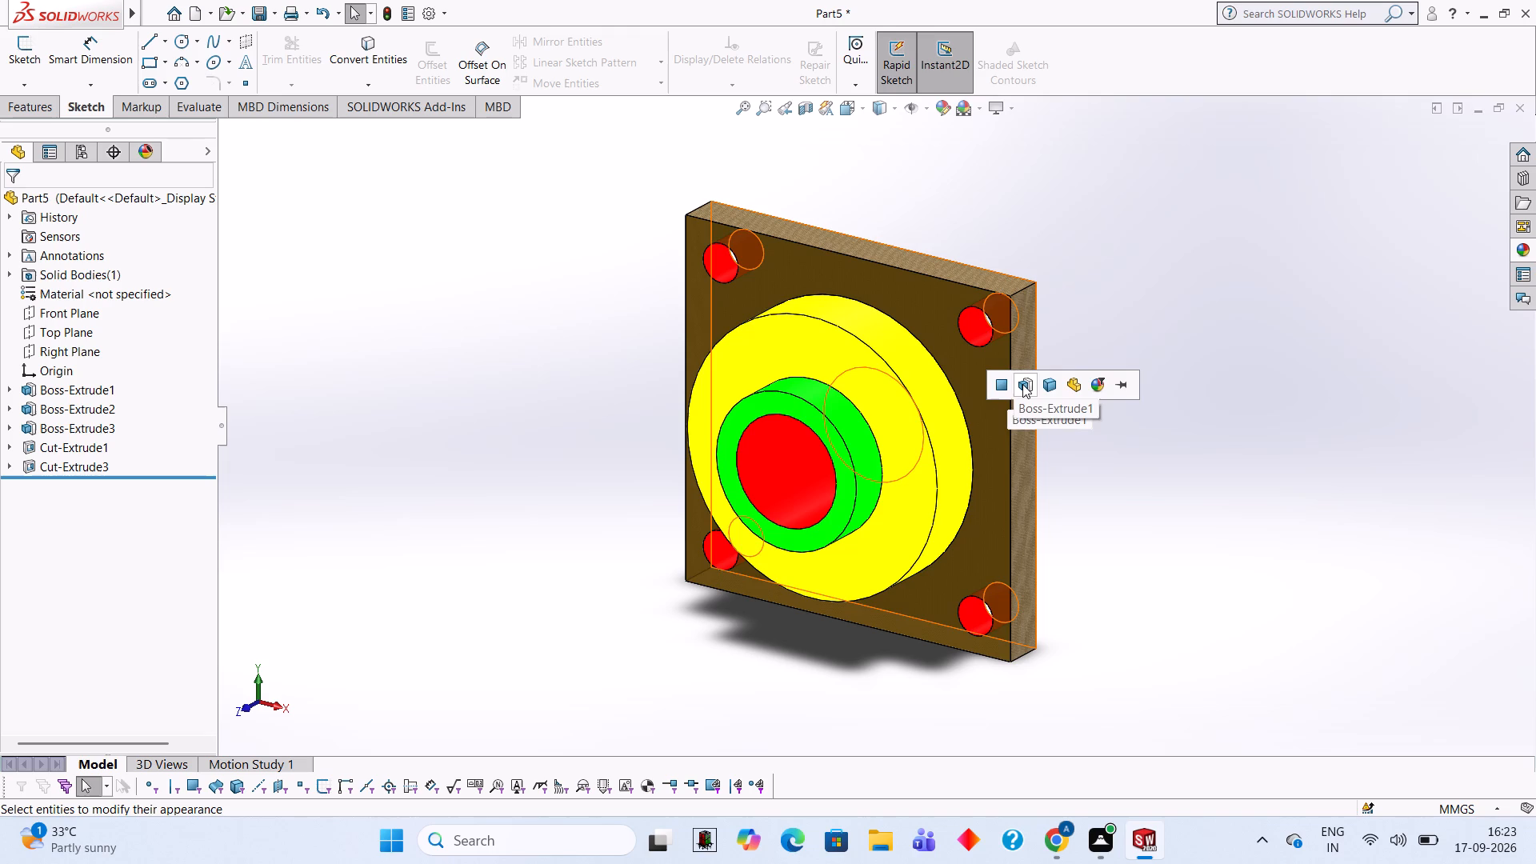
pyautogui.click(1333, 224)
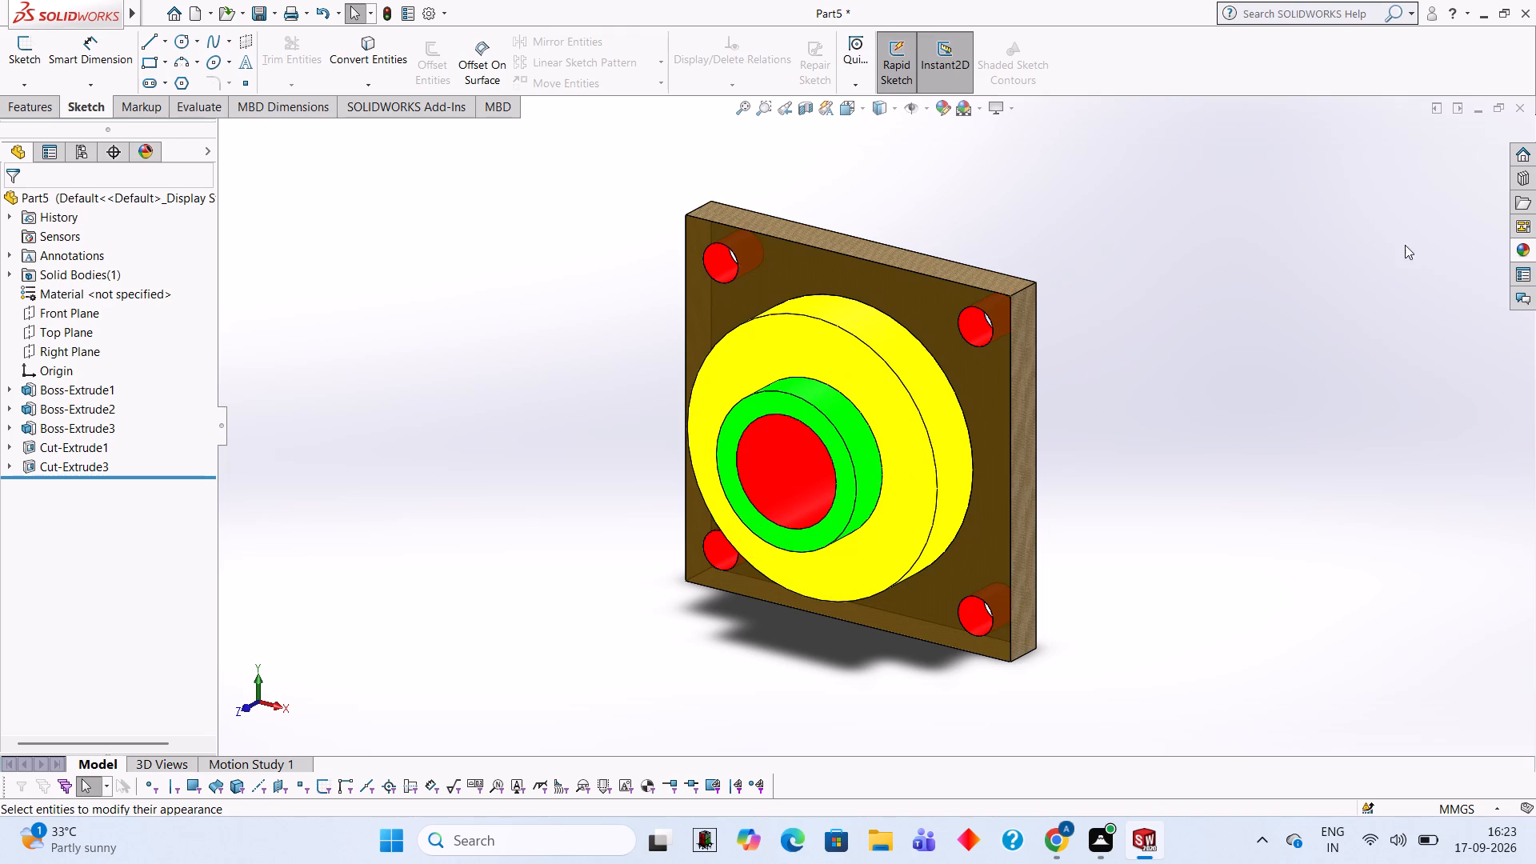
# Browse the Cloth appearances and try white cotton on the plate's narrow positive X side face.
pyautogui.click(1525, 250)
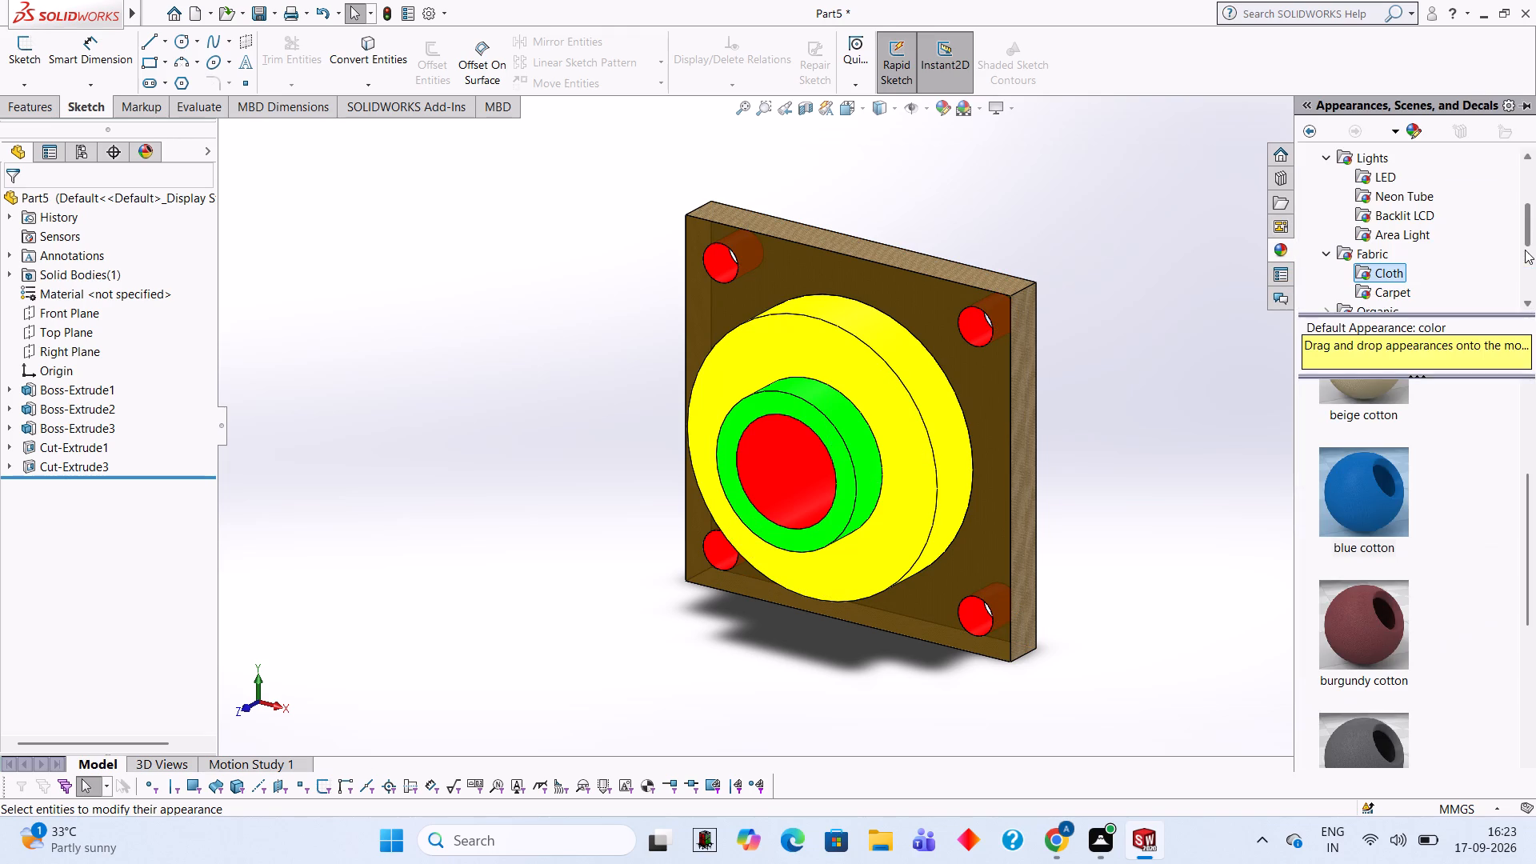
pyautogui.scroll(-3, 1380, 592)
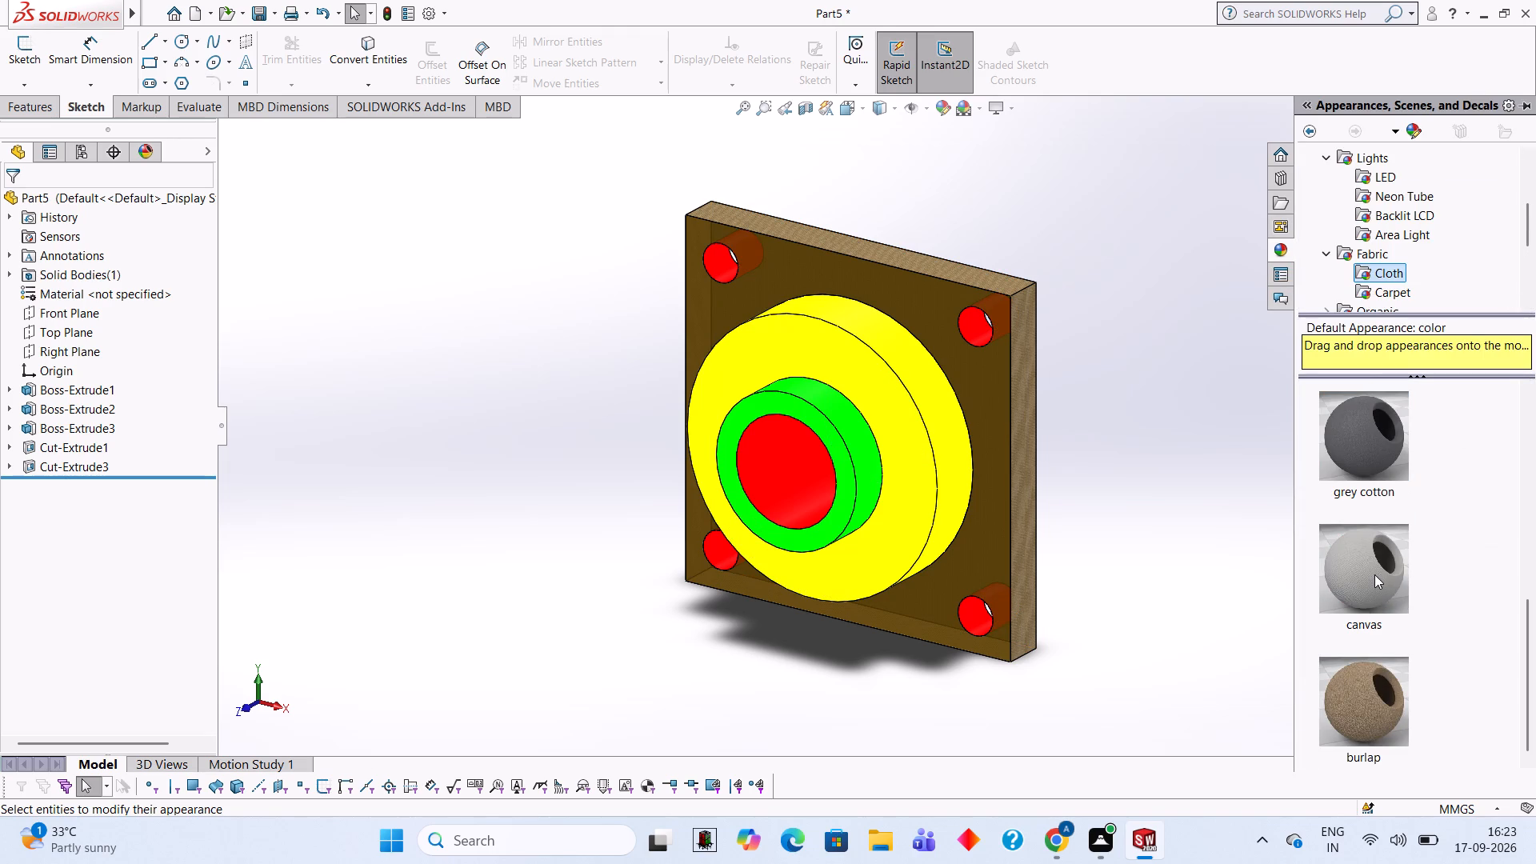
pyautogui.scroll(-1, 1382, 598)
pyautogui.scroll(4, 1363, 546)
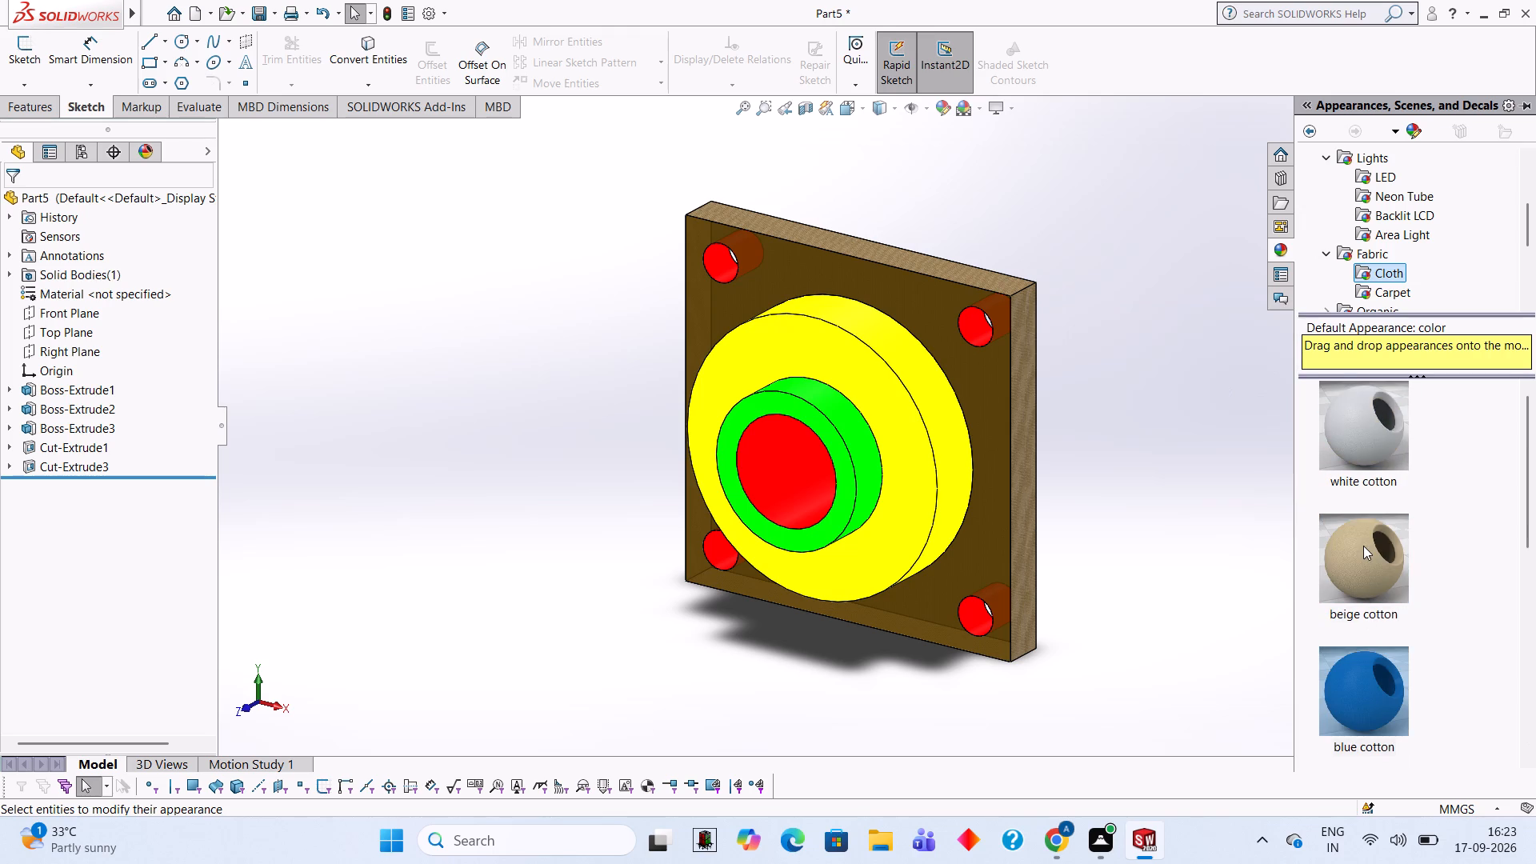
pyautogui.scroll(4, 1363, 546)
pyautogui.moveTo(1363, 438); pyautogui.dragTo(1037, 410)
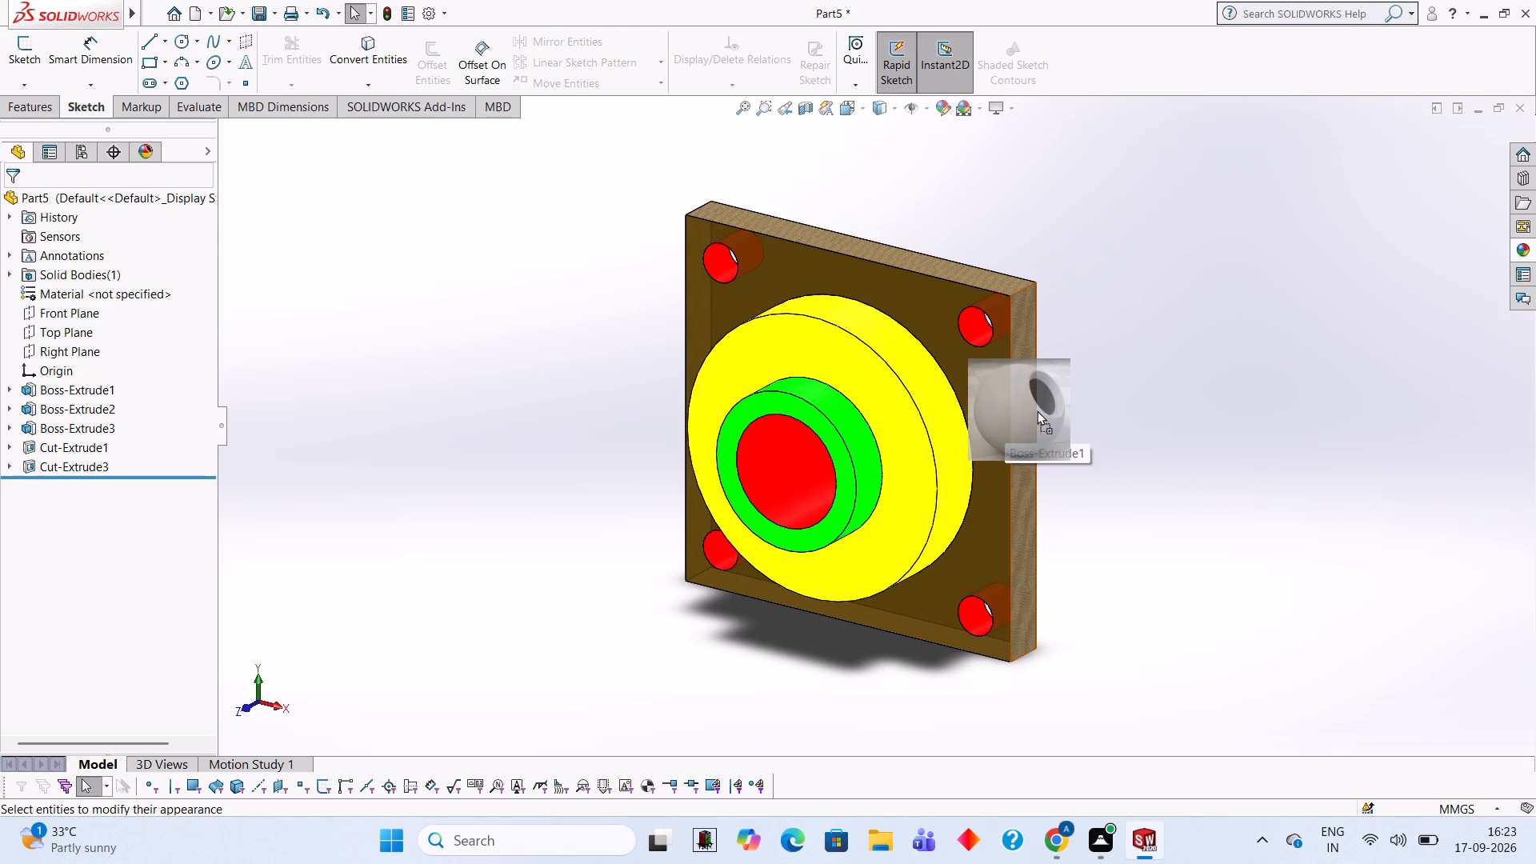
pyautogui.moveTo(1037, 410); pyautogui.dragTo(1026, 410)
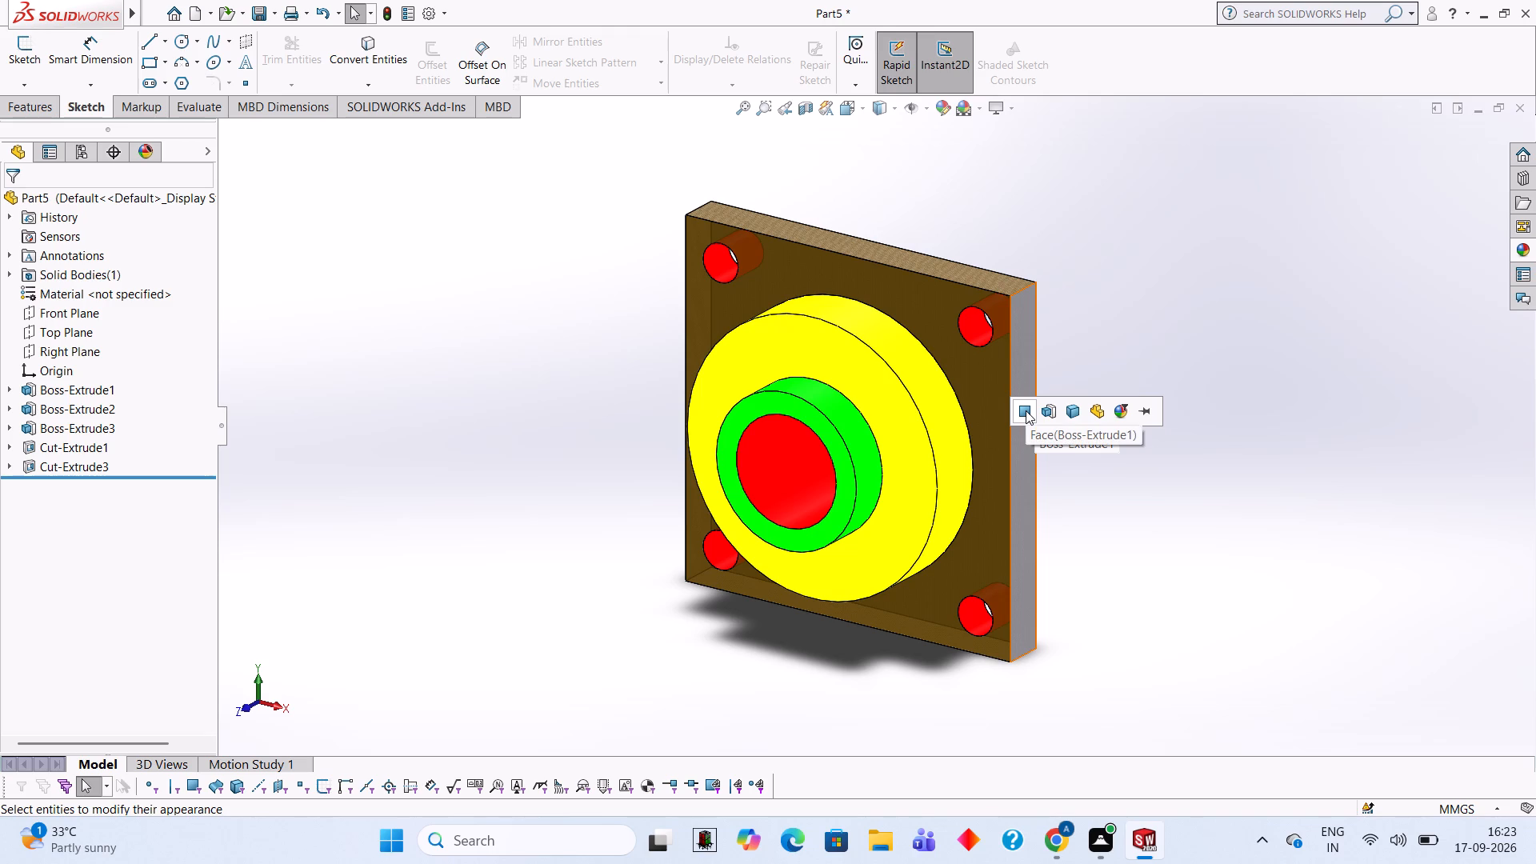
# Browse the Cloth appearances, from white cotton to burlap, for a finish for the plate's side face.
pyautogui.click(1521, 244)
pyautogui.scroll(-2, 1396, 457)
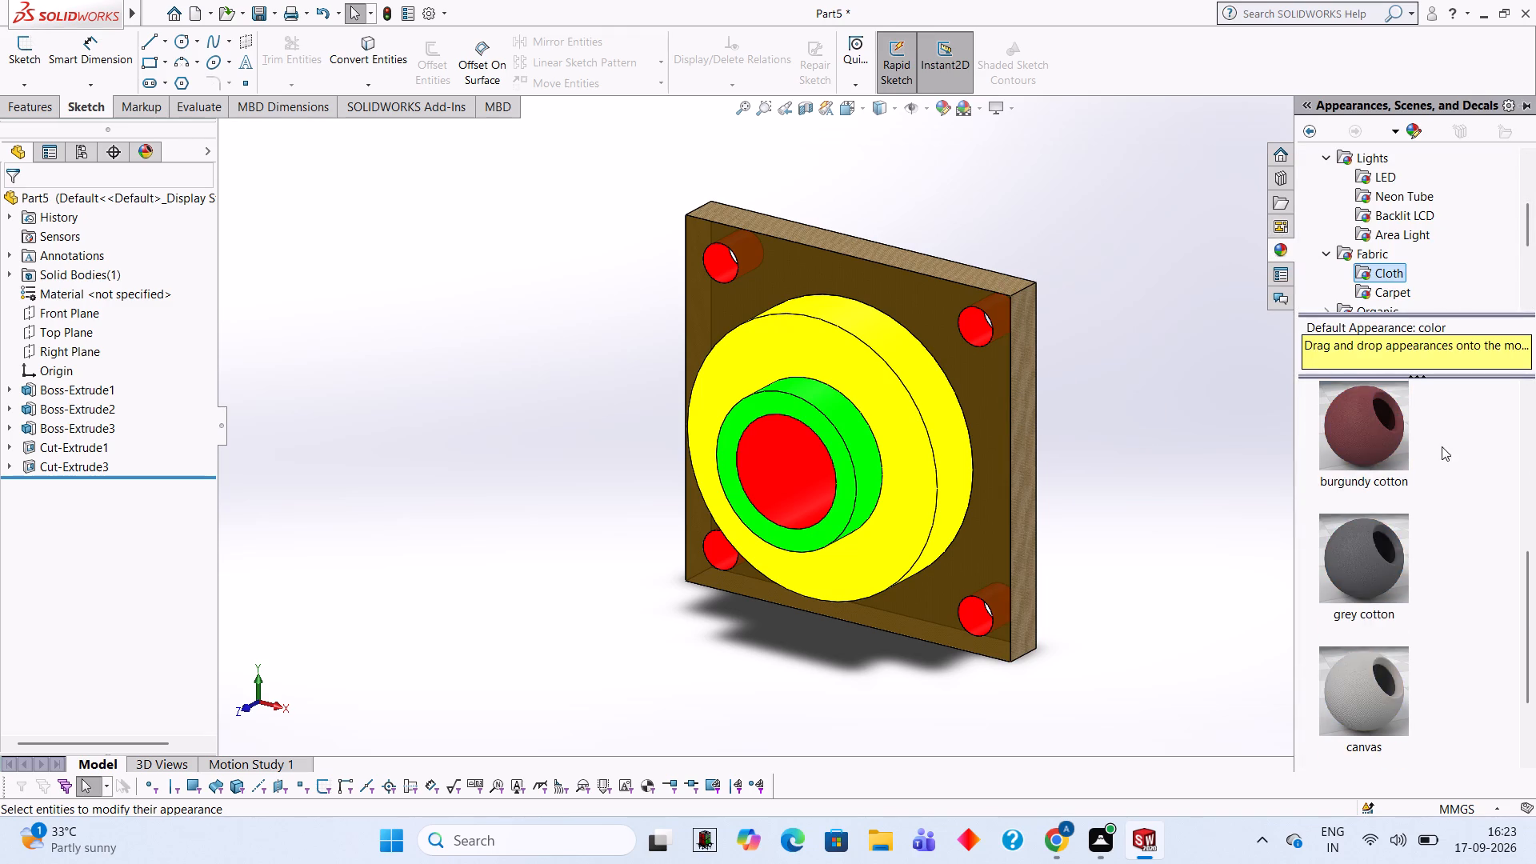
pyautogui.scroll(-6, 1418, 496)
pyautogui.scroll(4, 1433, 505)
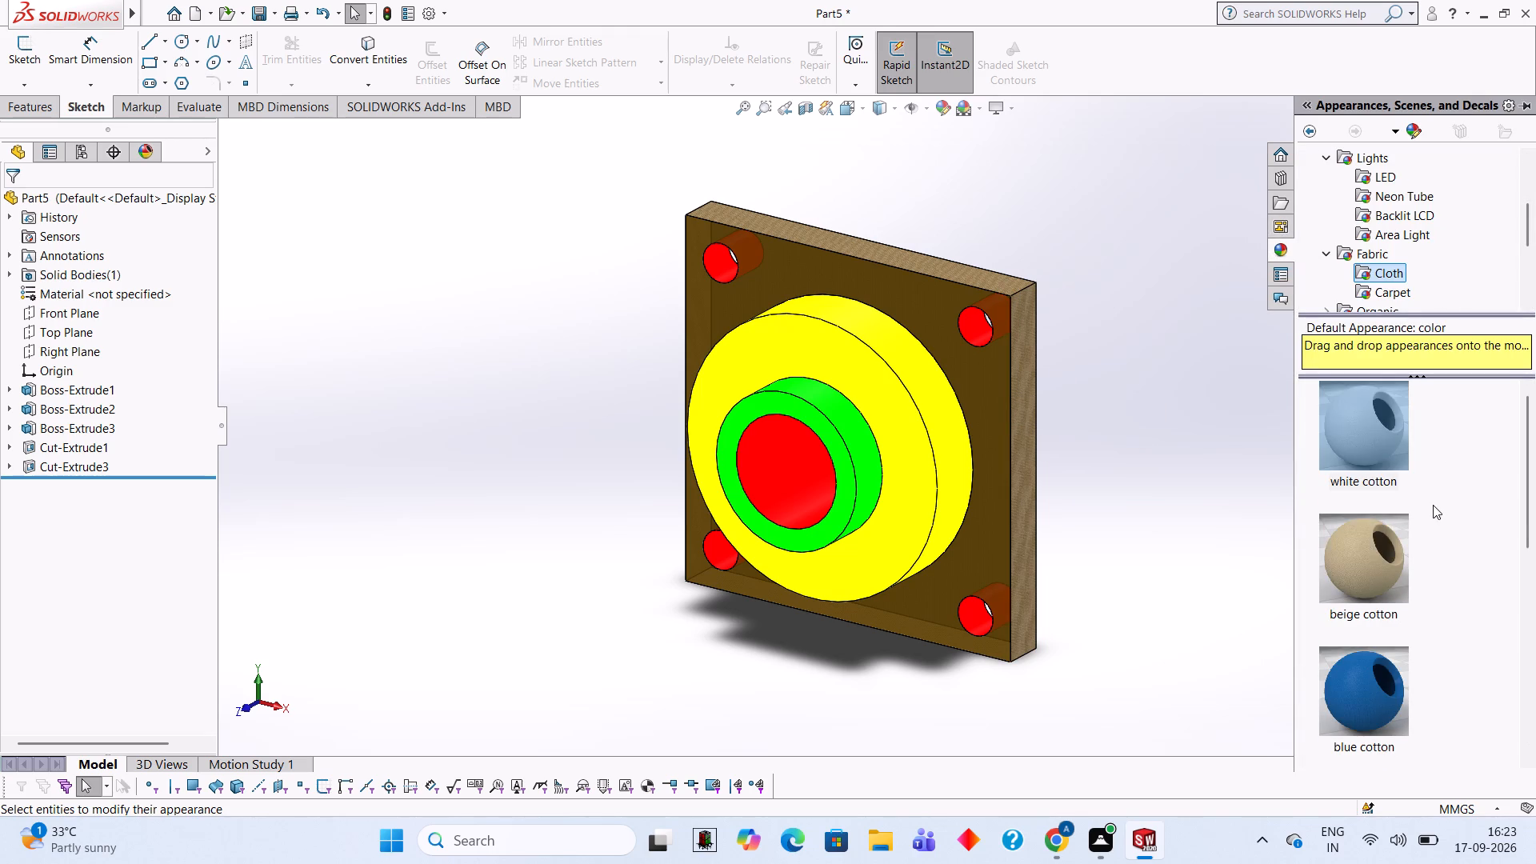
pyautogui.scroll(2, 1433, 505)
pyautogui.scroll(-10, 1433, 505)
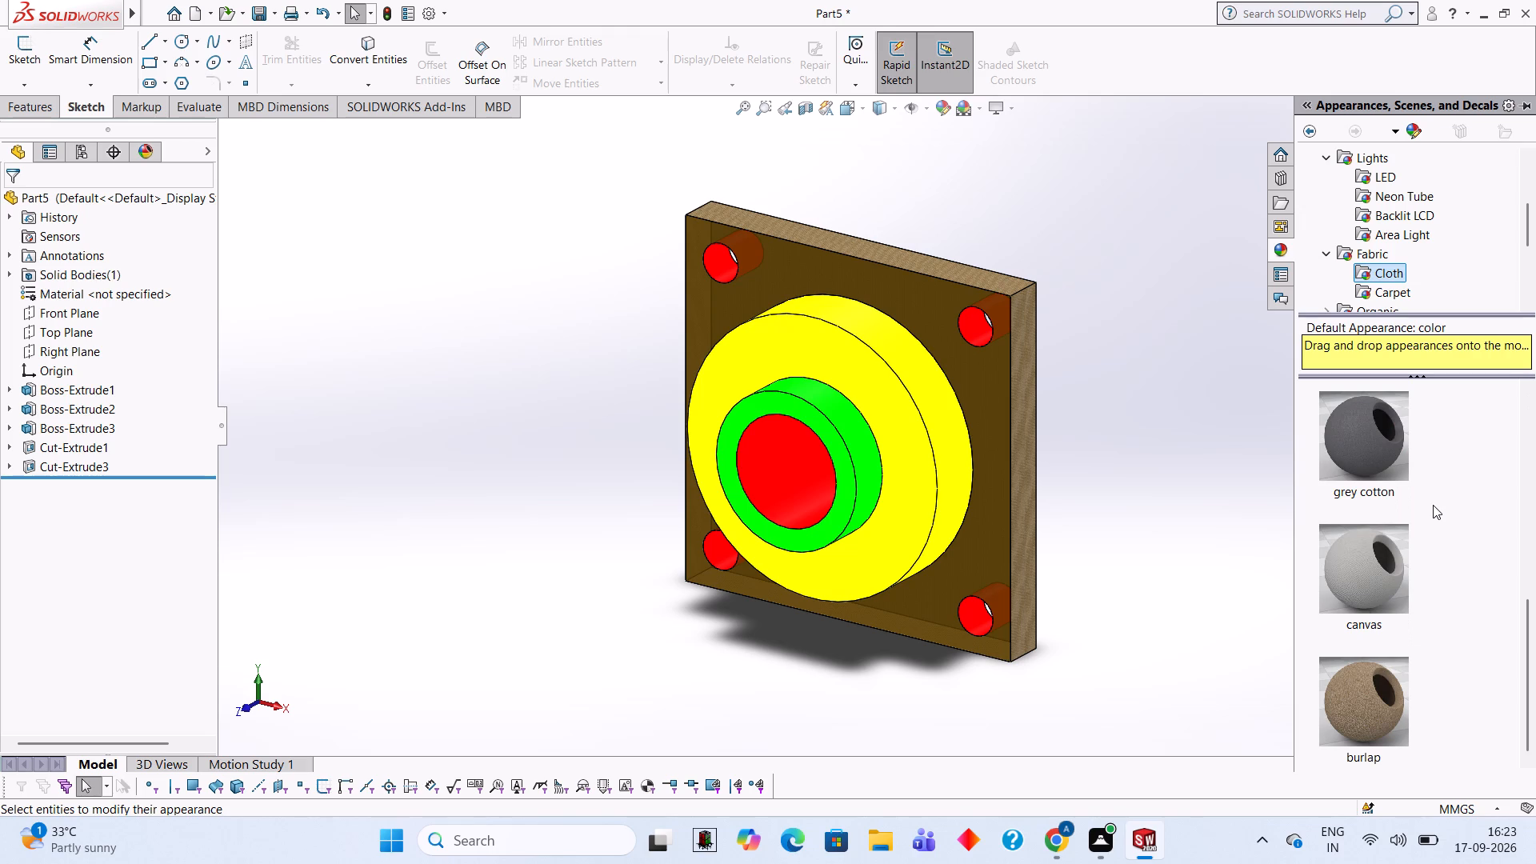
pyautogui.scroll(7, 1433, 505)
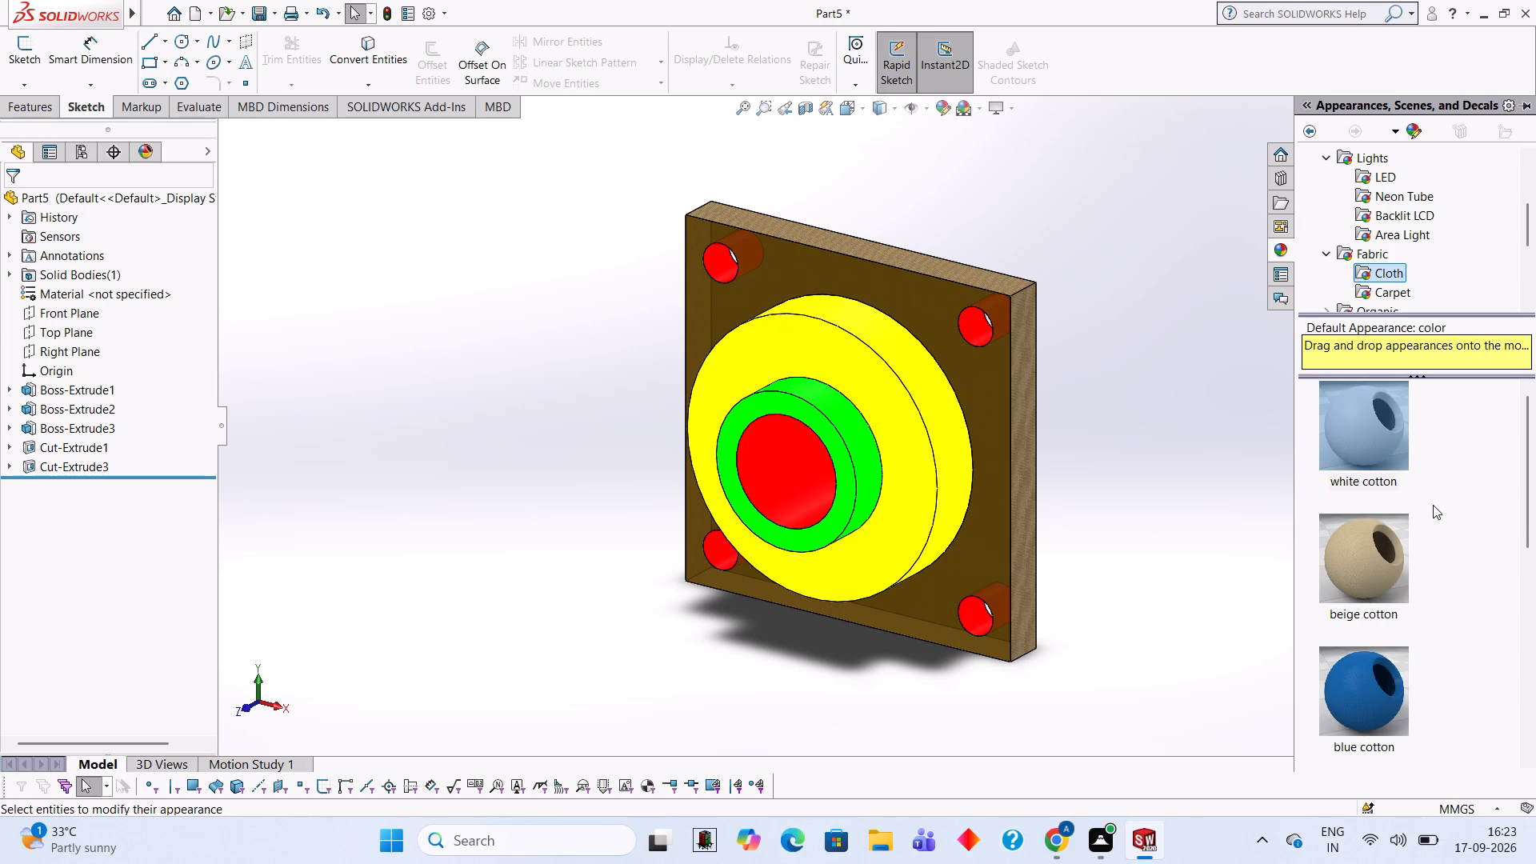
pyautogui.scroll(2, 1433, 505)
pyautogui.scroll(-8, 1433, 505)
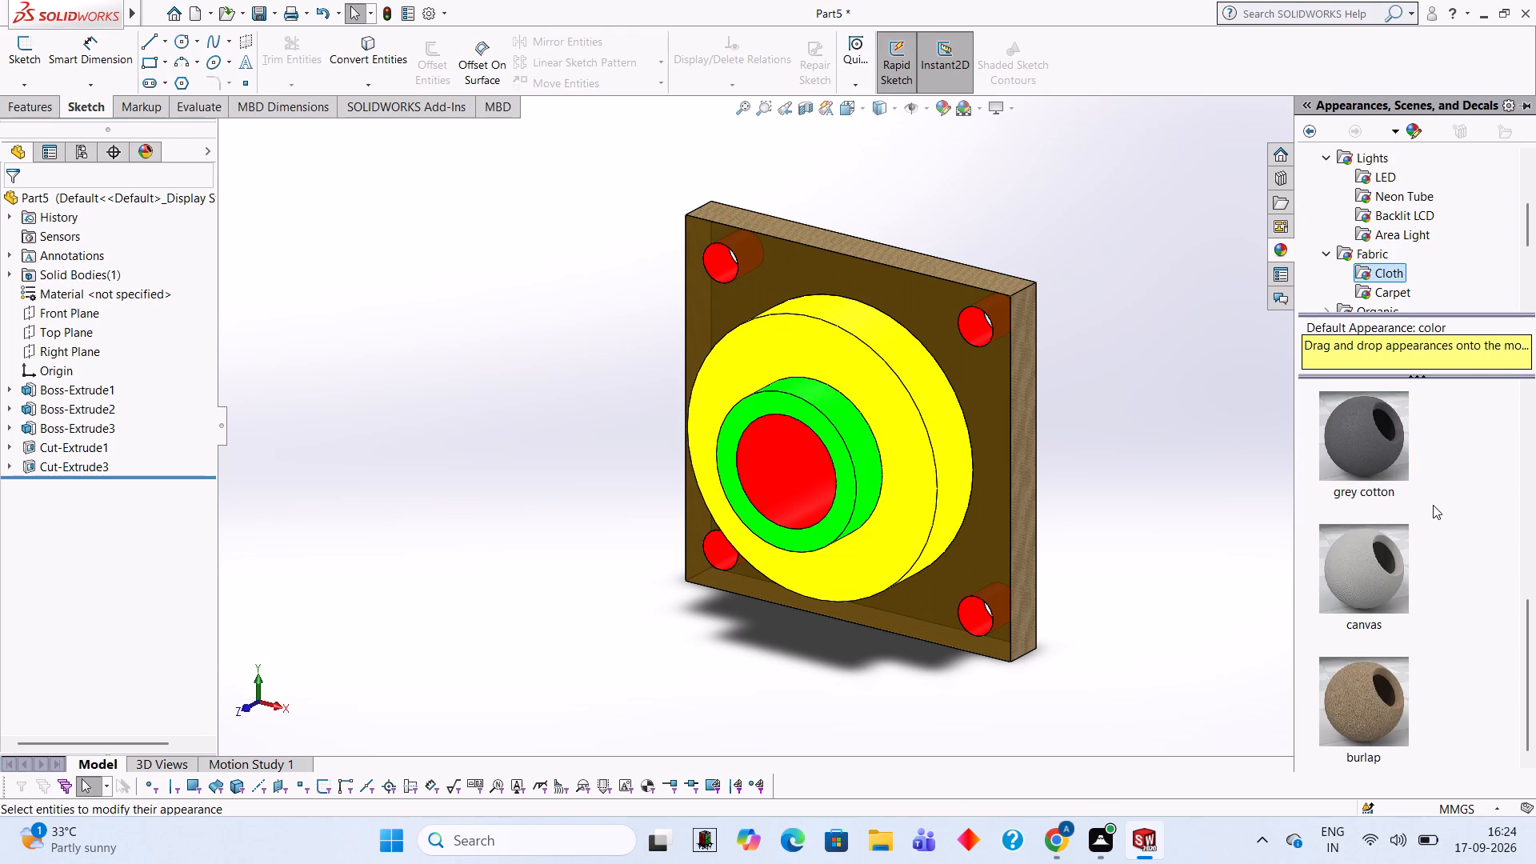
pyautogui.scroll(-6, 1433, 505)
pyautogui.click(1194, 468)
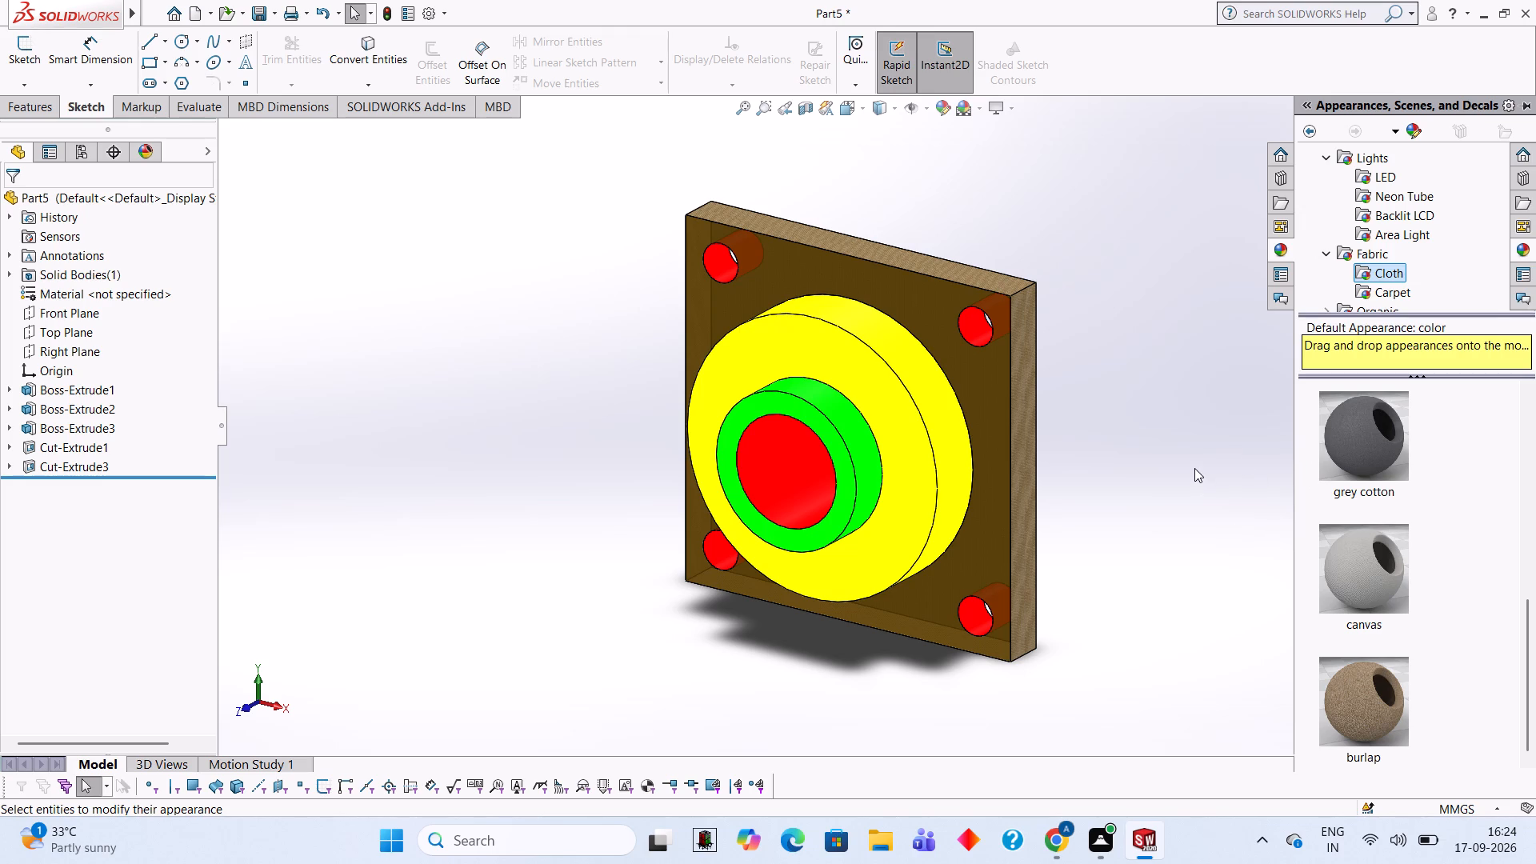
pyautogui.click(1531, 244)
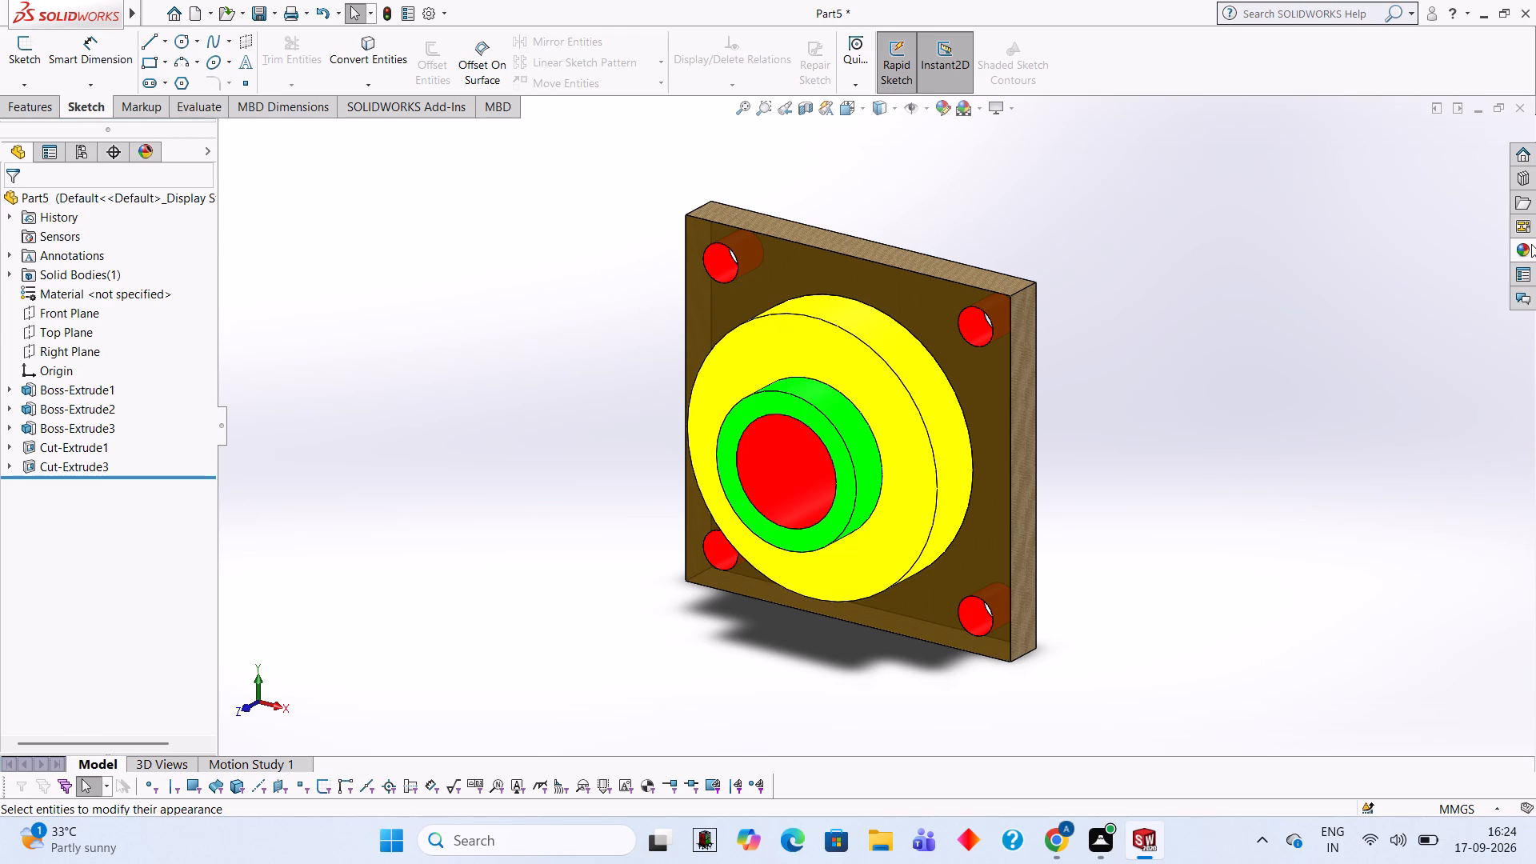
pyautogui.scroll(-2, 1398, 549)
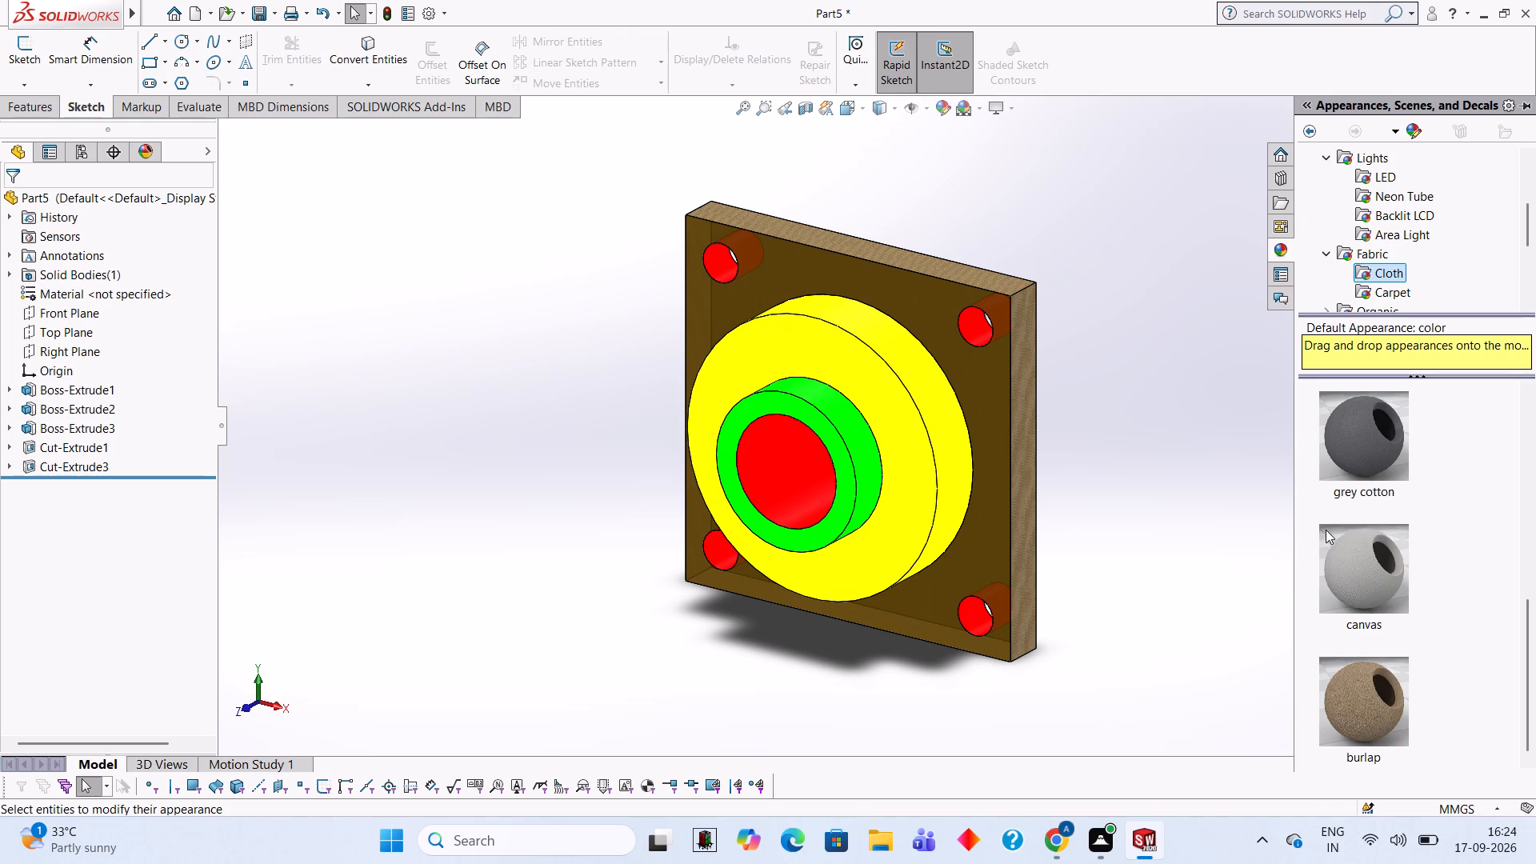
pyautogui.scroll(-2, 1326, 530)
pyautogui.scroll(-2, 1408, 586)
pyautogui.scroll(2, 1369, 575)
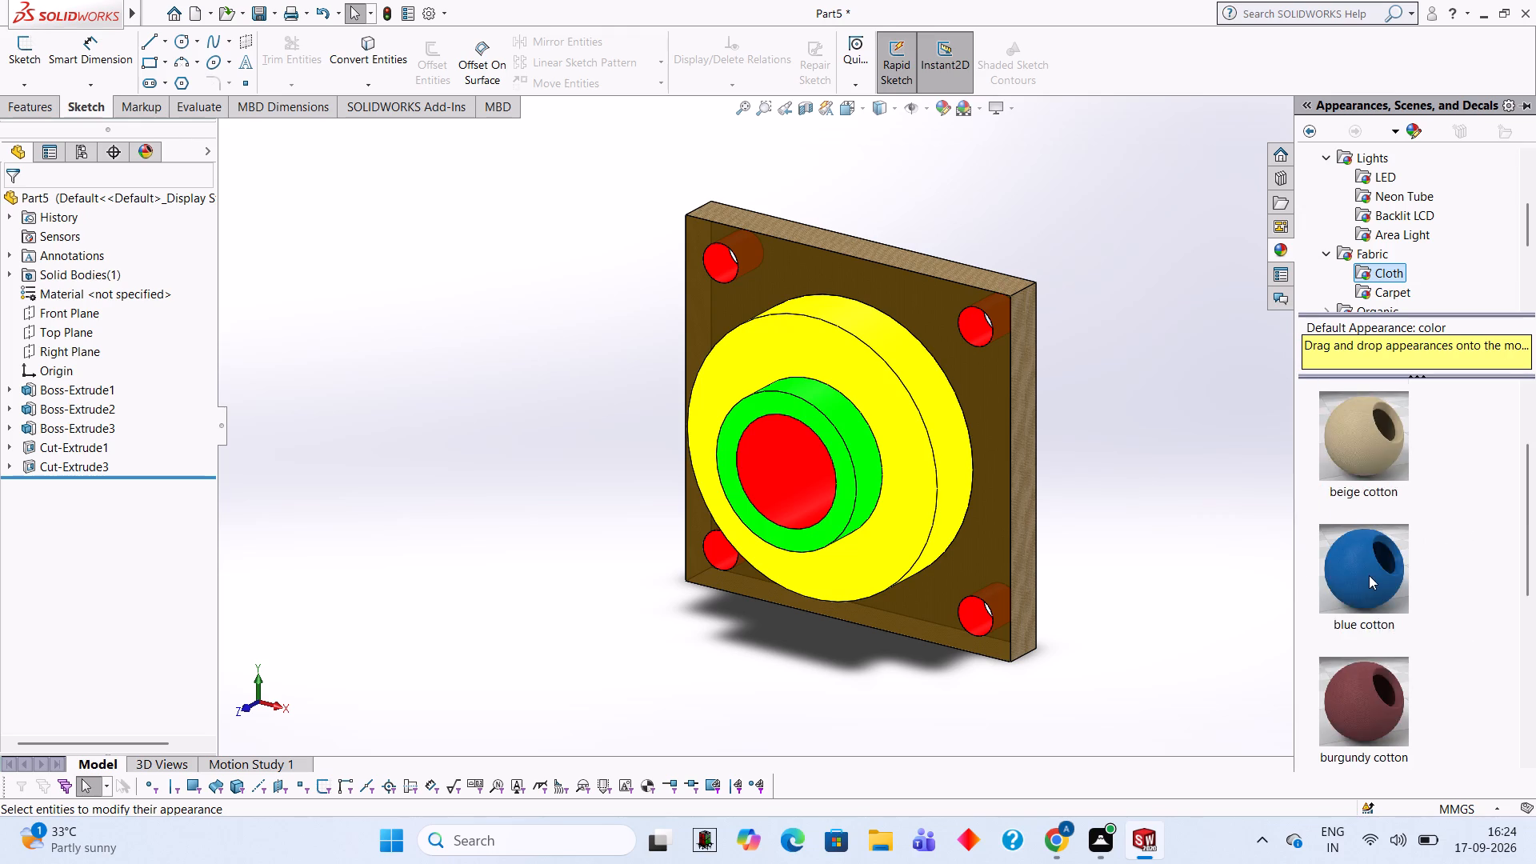
pyautogui.scroll(1, 1369, 575)
pyautogui.scroll(-5, 1369, 575)
pyautogui.scroll(2, 1369, 575)
pyautogui.scroll(-1, 1369, 575)
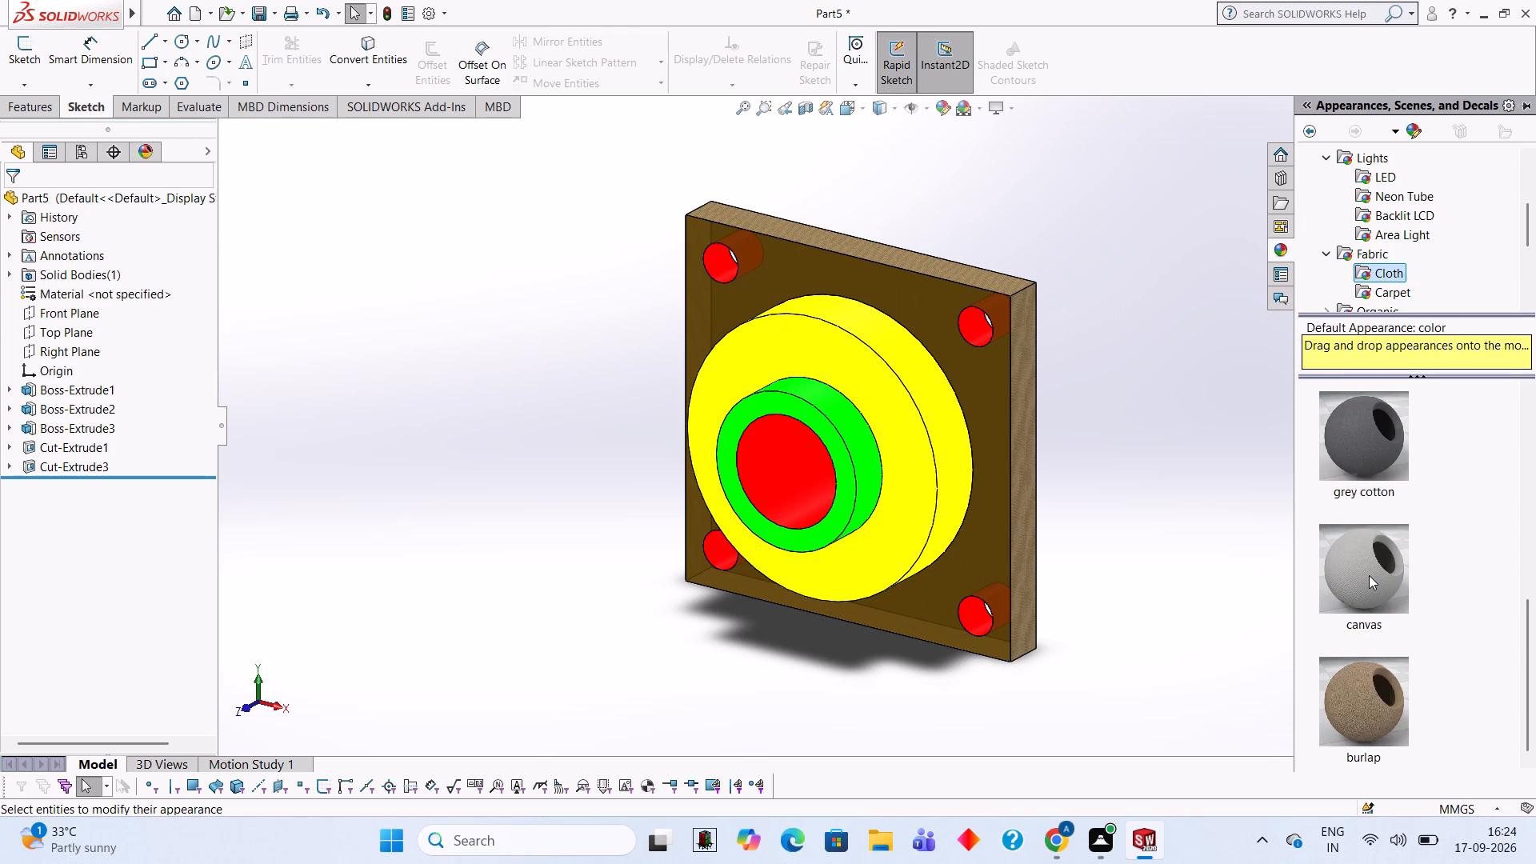
pyautogui.scroll(-6, 1369, 575)
pyautogui.scroll(3, 1380, 564)
pyautogui.scroll(-6, 1380, 564)
pyautogui.scroll(-2, 1368, 670)
pyautogui.scroll(6, 1368, 657)
pyautogui.scroll(-8, 1368, 657)
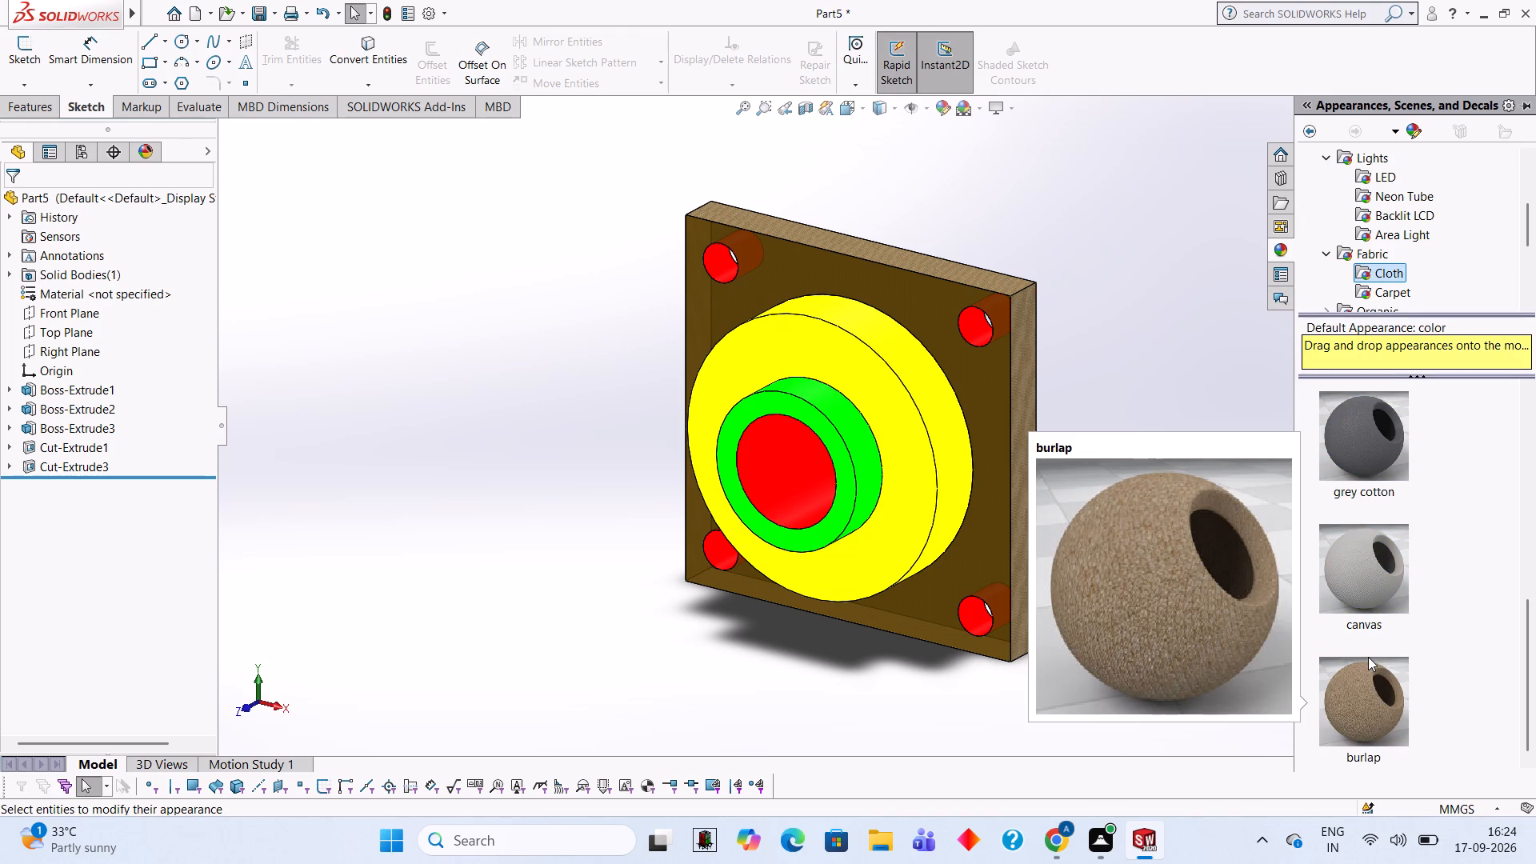
pyautogui.scroll(-3, 1368, 657)
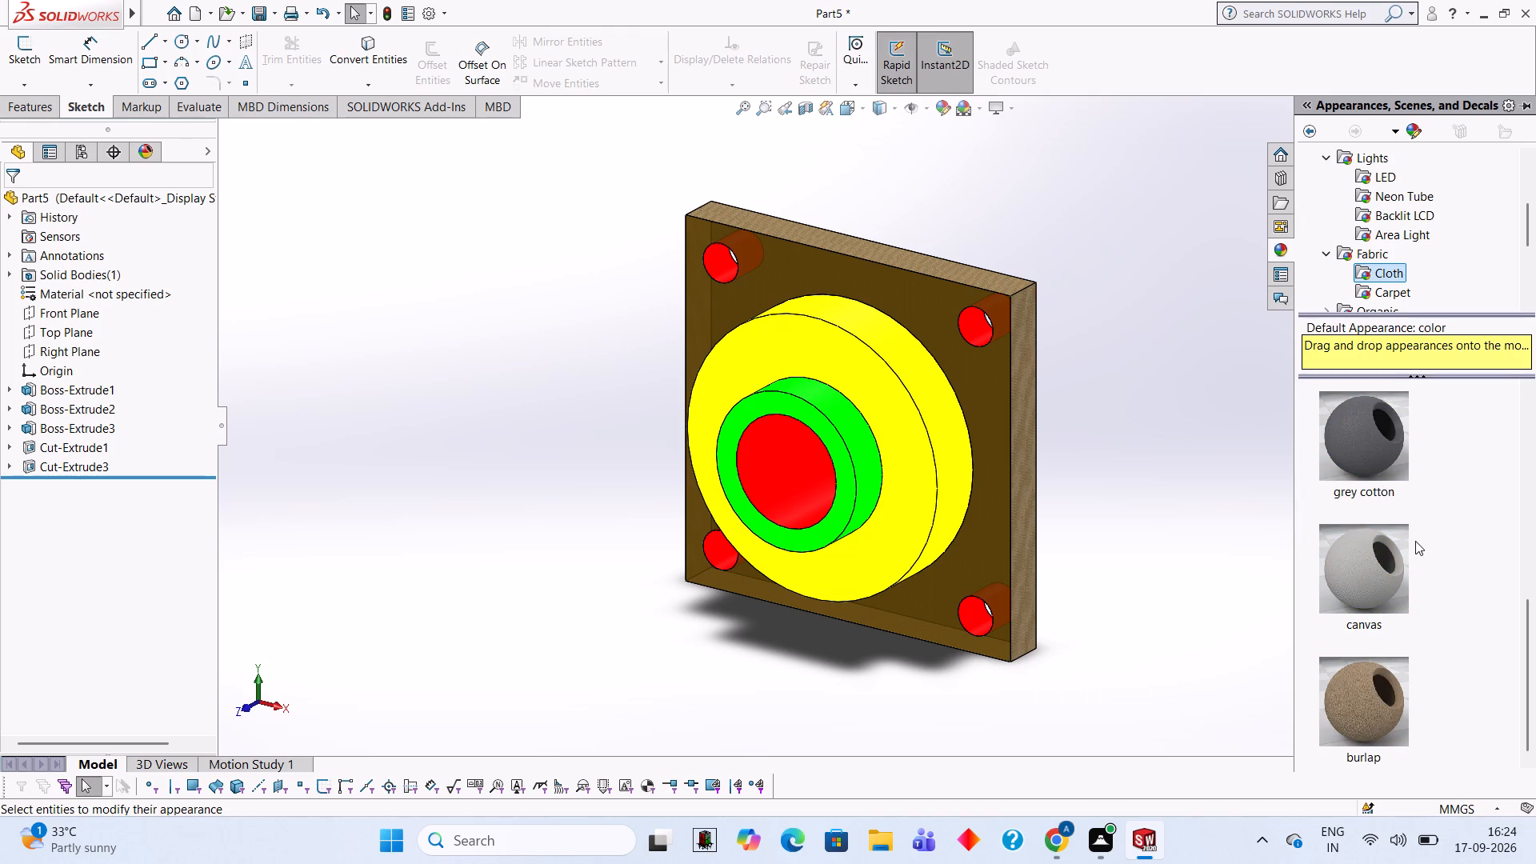
pyautogui.scroll(-2, 1362, 574)
pyautogui.scroll(2, 1362, 566)
pyautogui.scroll(-3, 1362, 566)
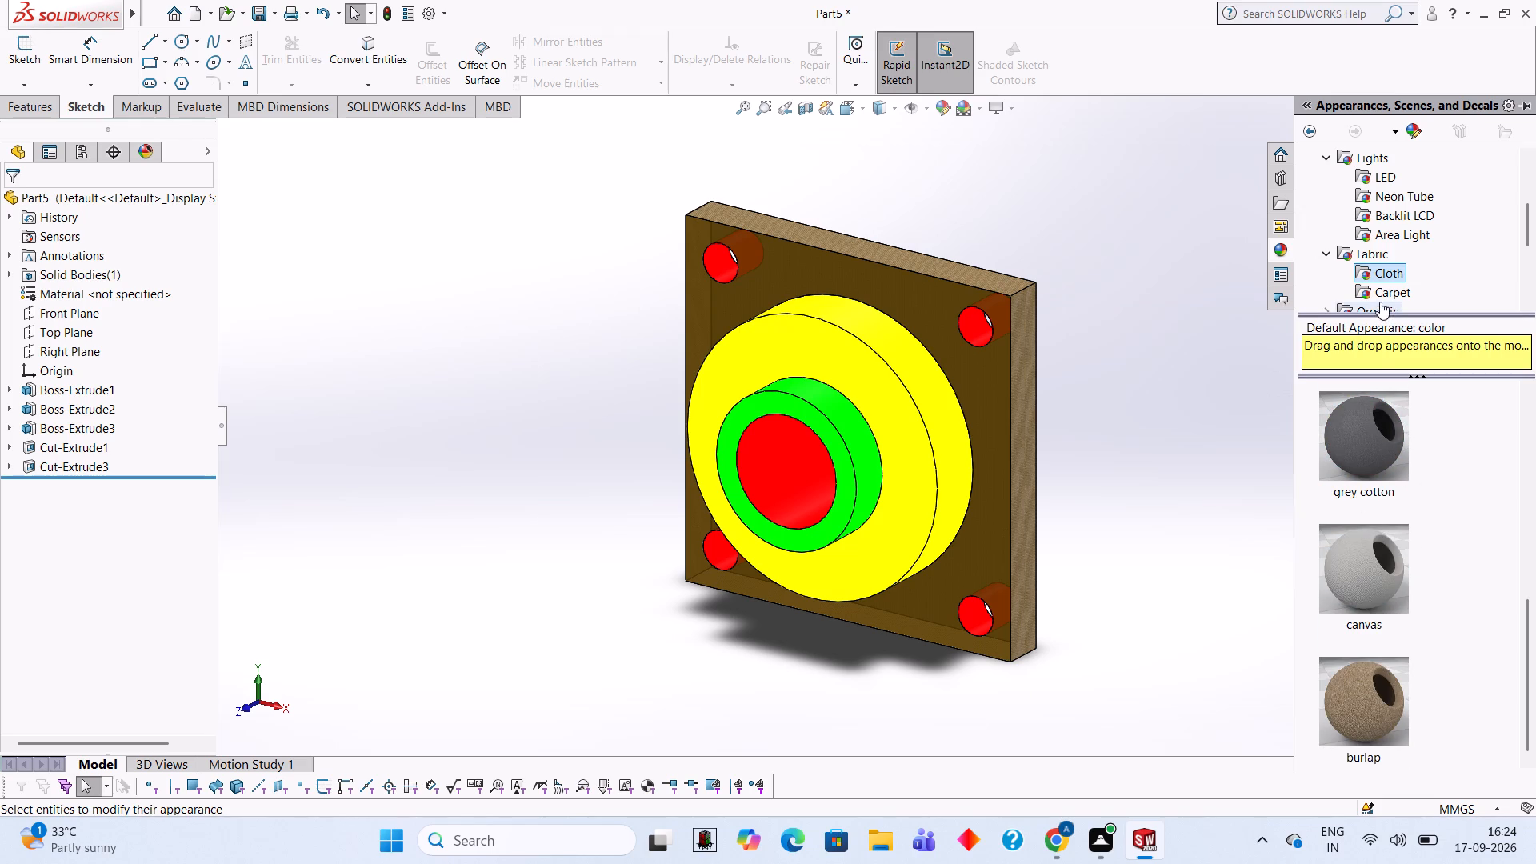
# Apply the carpet color3 appearance from the Fabric Carpet category to the plate's narrow positive X side face.
pyautogui.click(1382, 299)
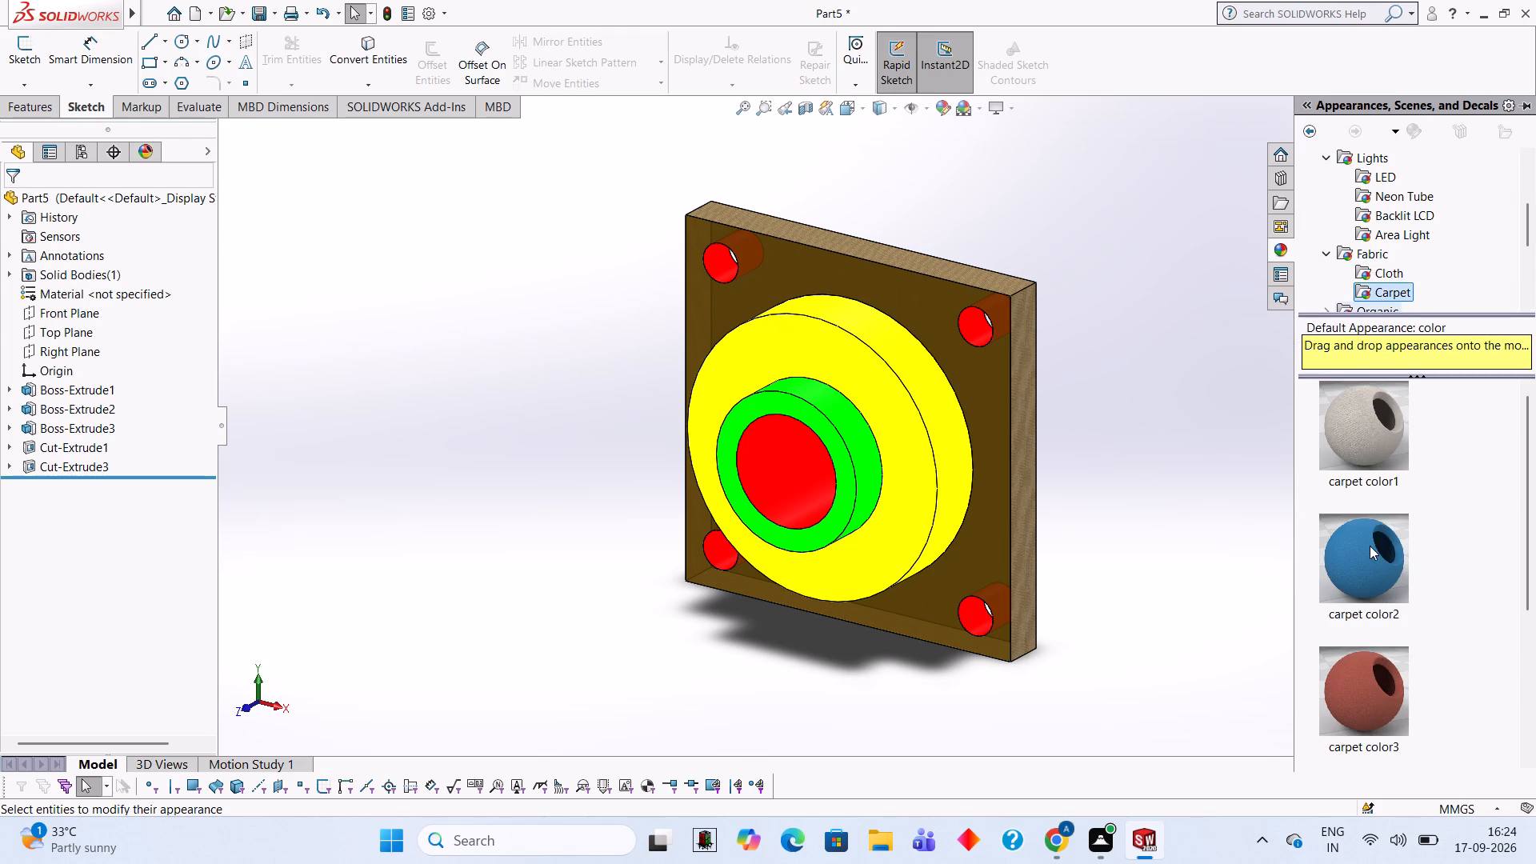
pyautogui.moveTo(1377, 689); pyautogui.dragTo(1029, 498)
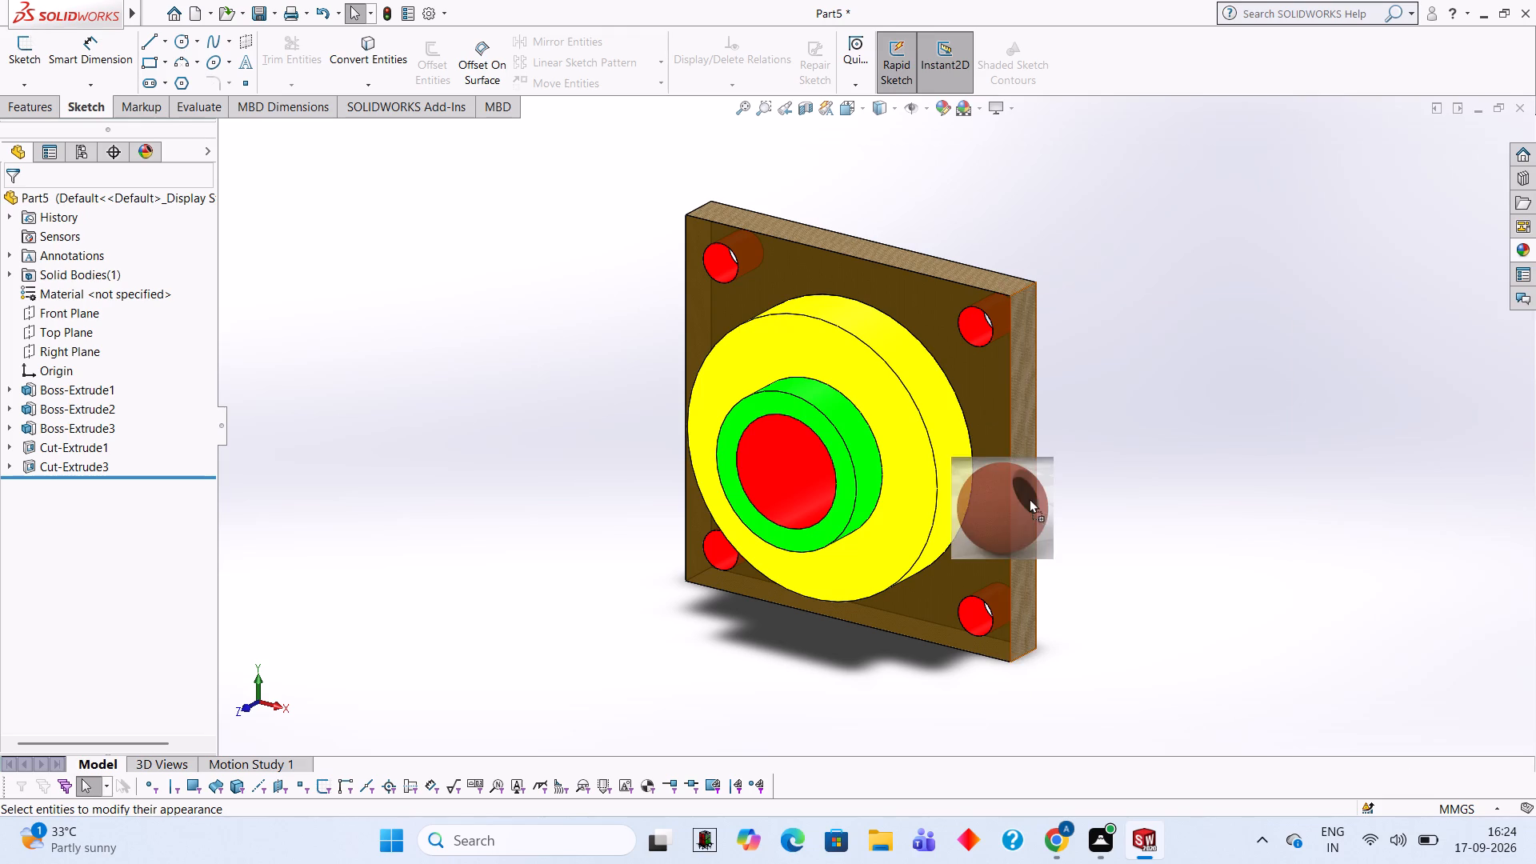
pyautogui.moveTo(1029, 498); pyautogui.dragTo(1012, 409)
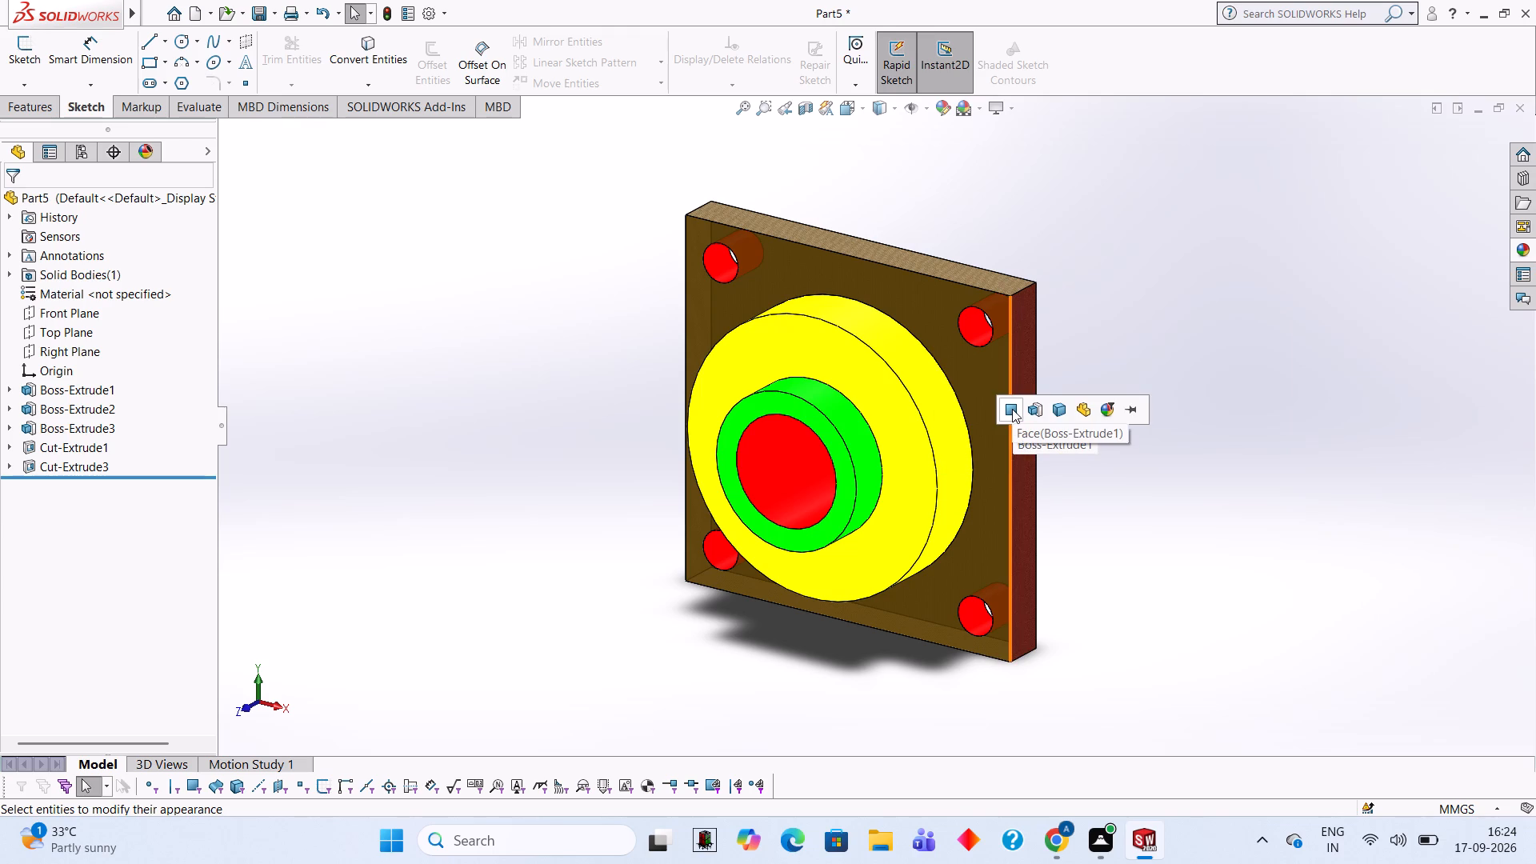
pyautogui.click(1012, 409)
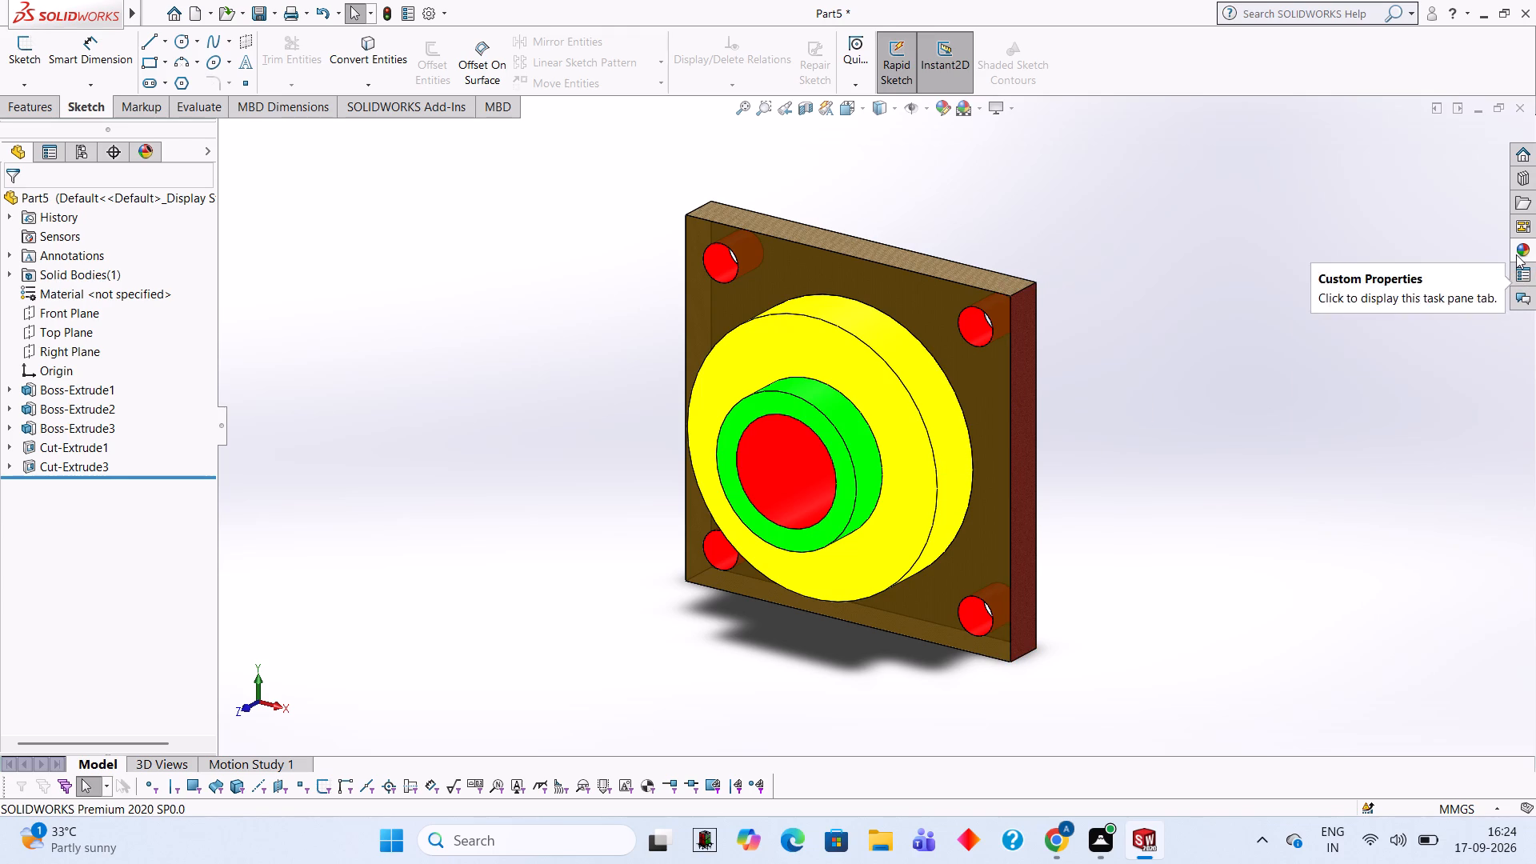
pyautogui.click(1518, 251)
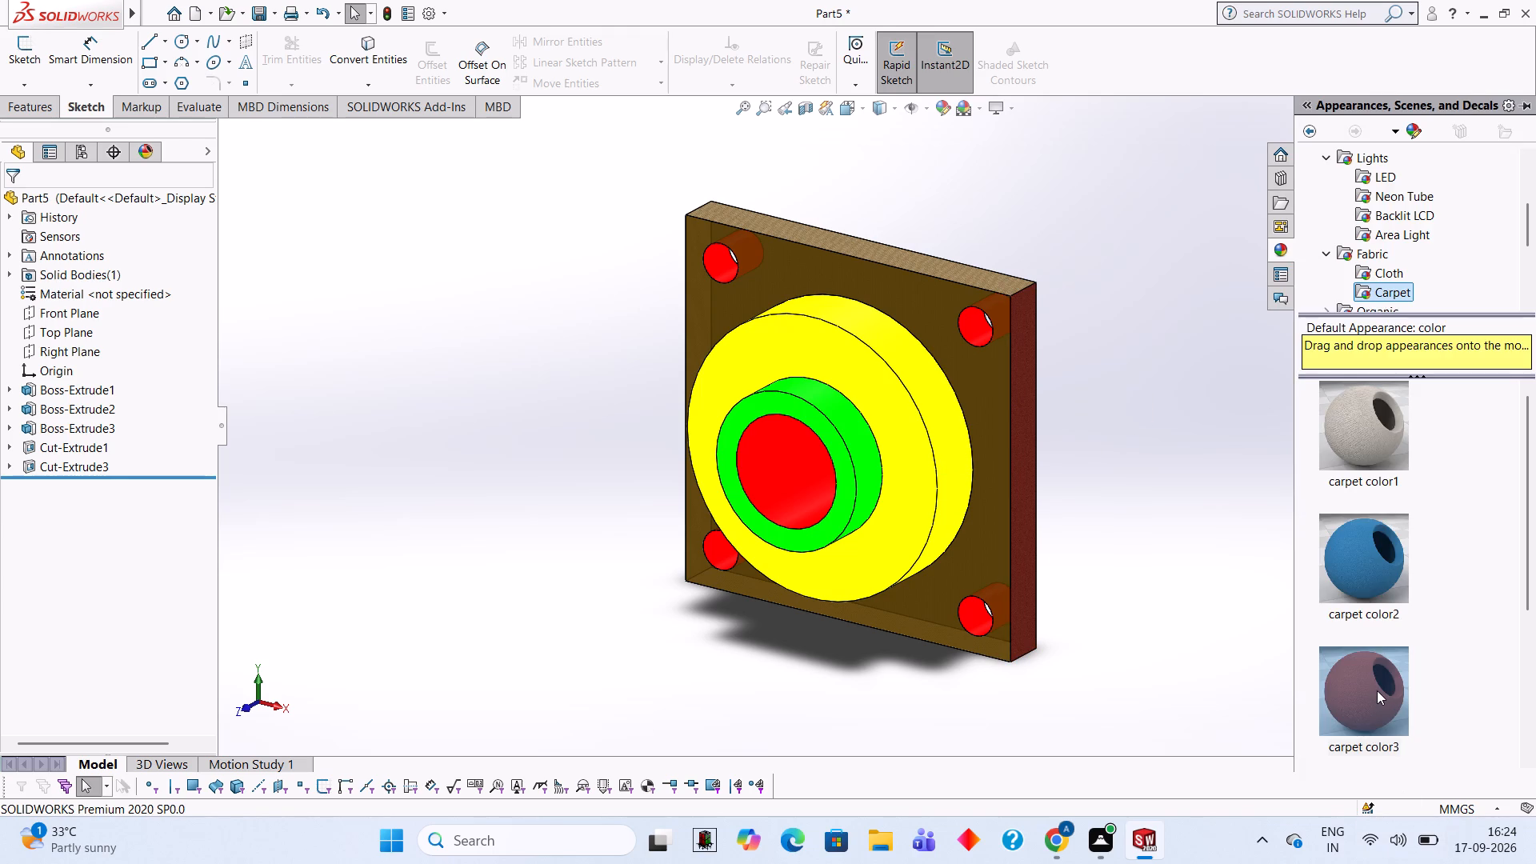
pyautogui.moveTo(1377, 690); pyautogui.dragTo(1023, 390)
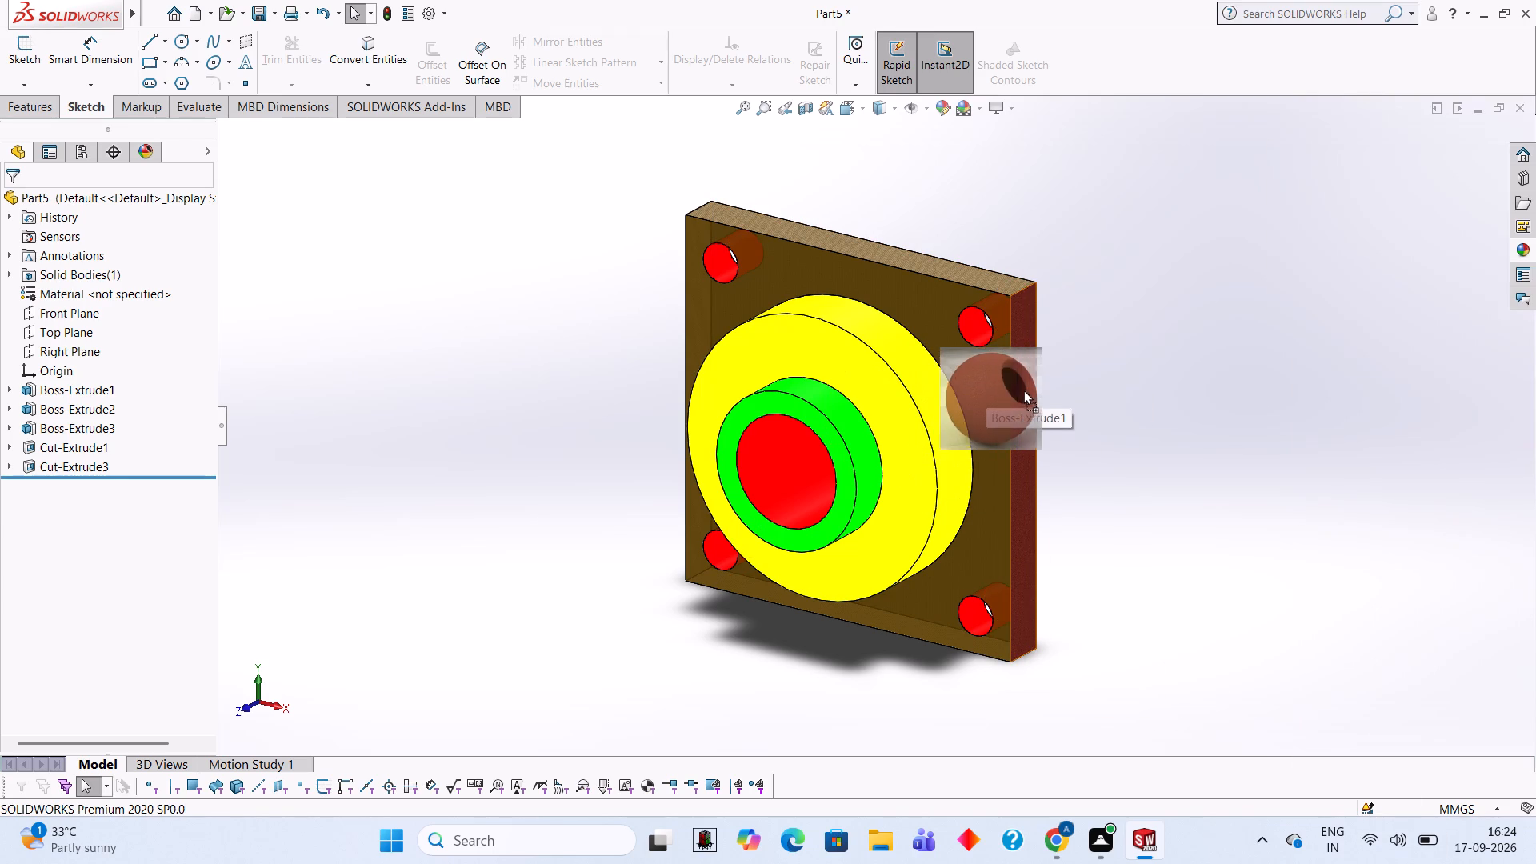
pyautogui.moveTo(1023, 390); pyautogui.dragTo(1175, 387)
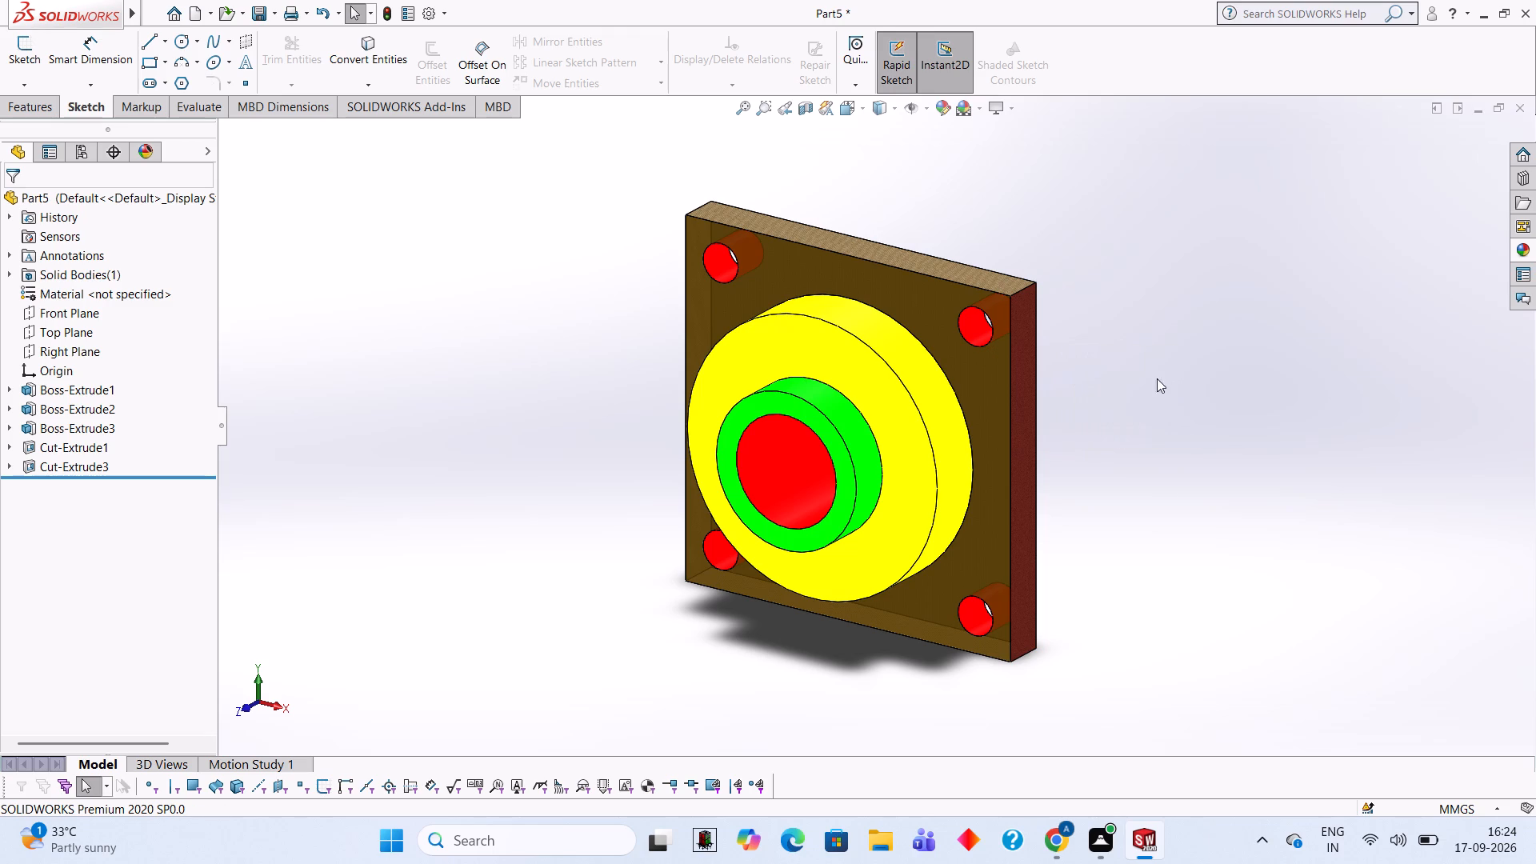
# Apply the carpet color3 appearance to the square plate's back face around the bore and corner holes.
pyautogui.rightClick(1238, 249)
pyautogui.click(1300, 315)
pyautogui.moveTo(1266, 335); pyautogui.dragTo(1252, 343)
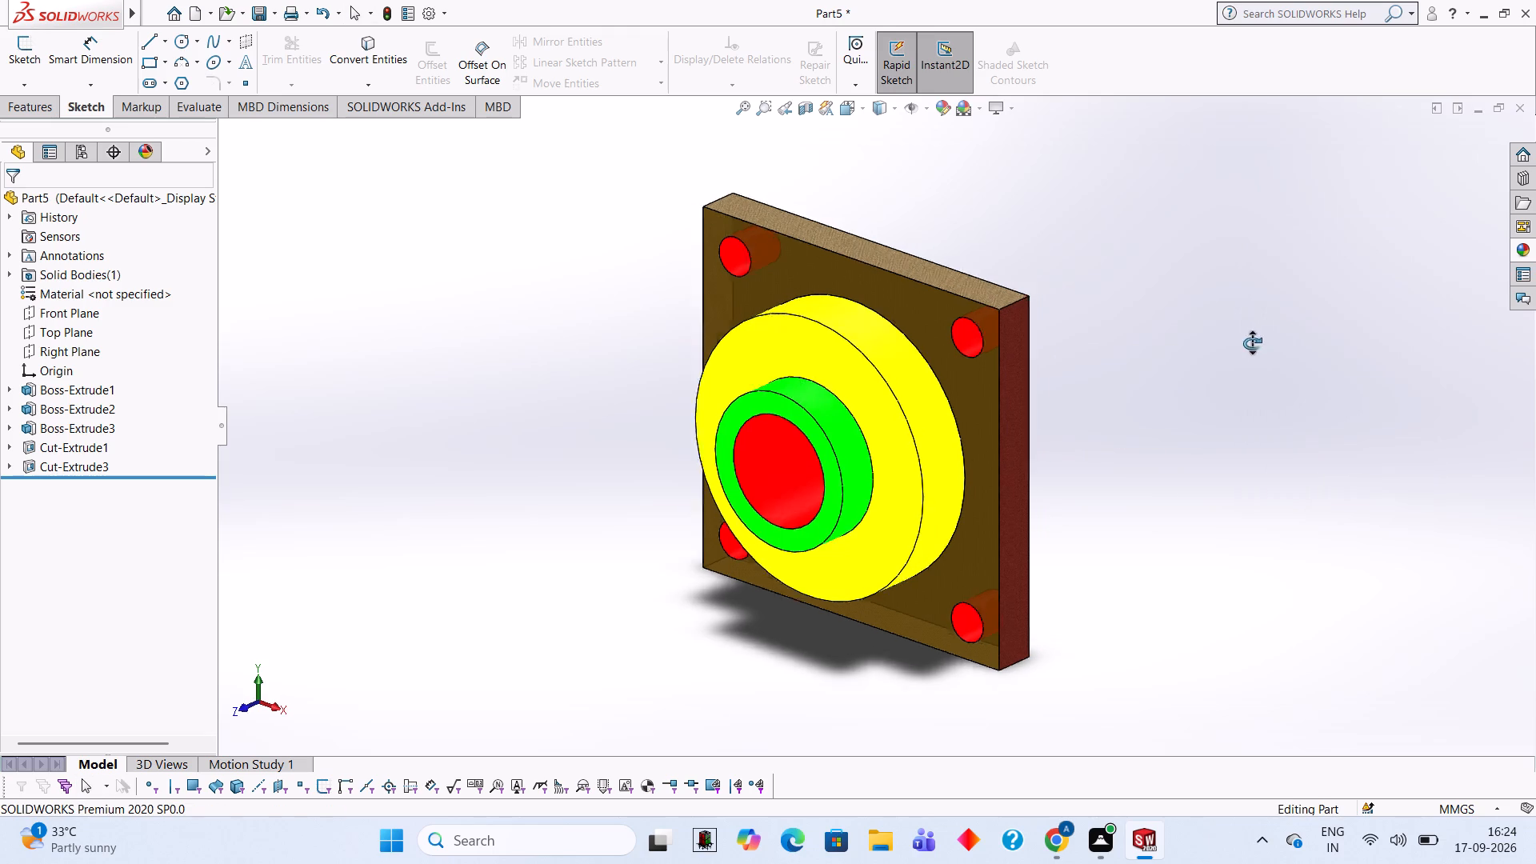
pyautogui.moveTo(1252, 343); pyautogui.dragTo(1026, 322)
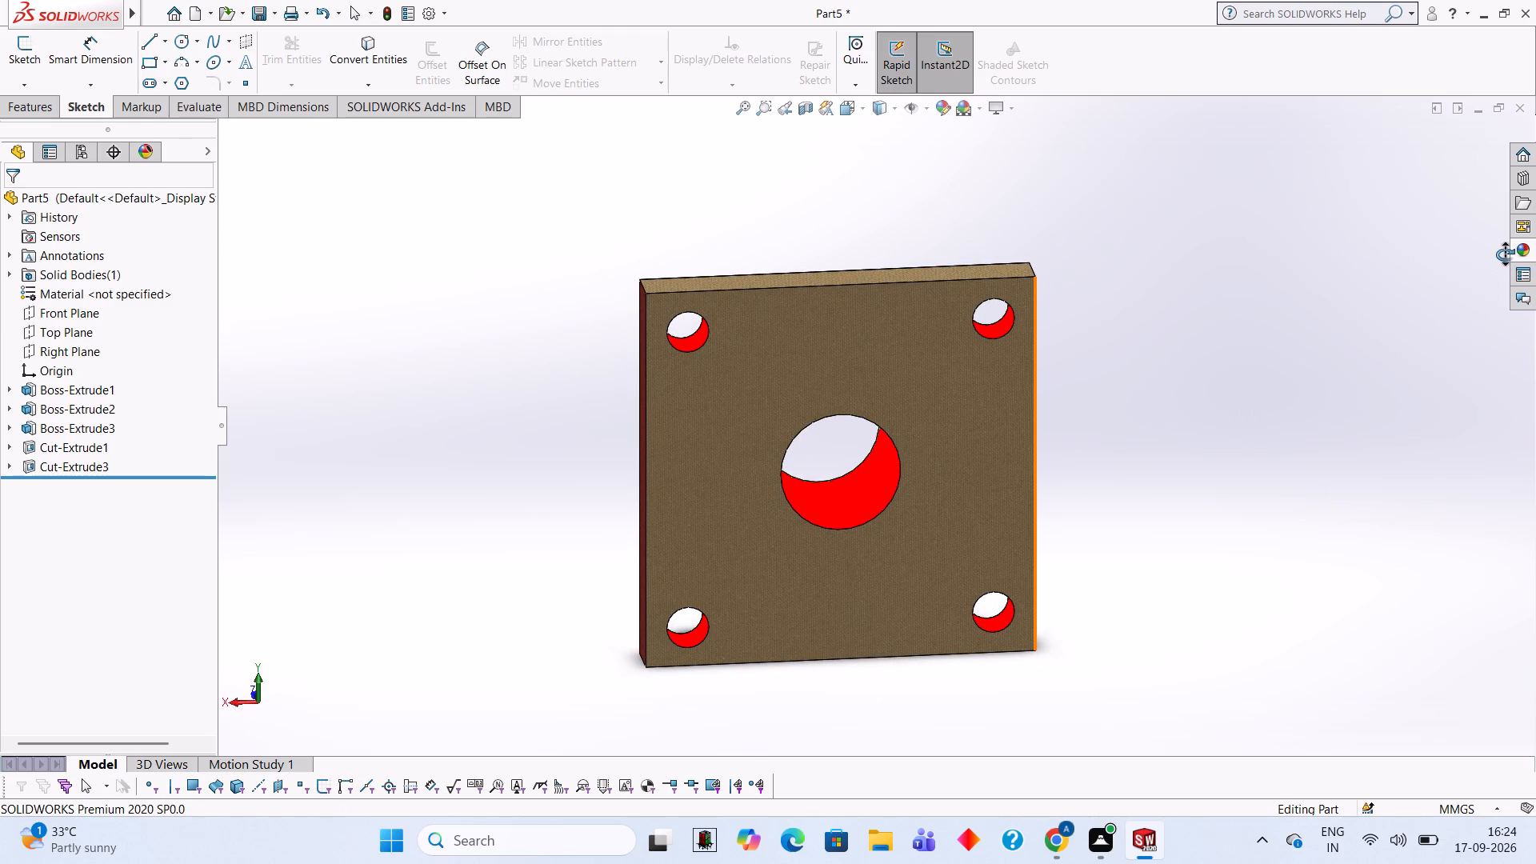
pyautogui.press('Escape')
pyautogui.click(1529, 255)
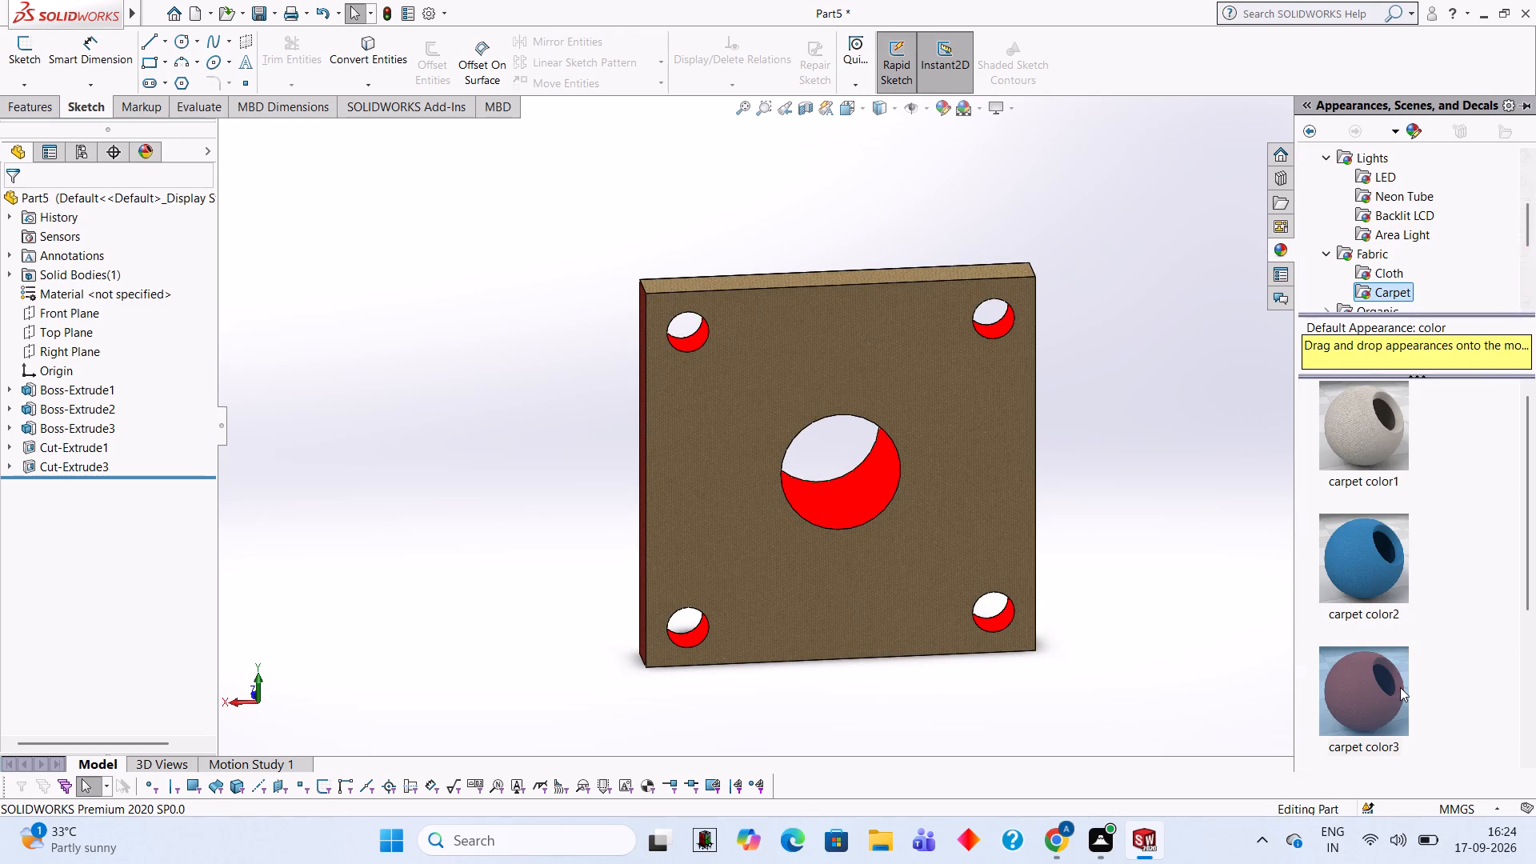
pyautogui.moveTo(1400, 687); pyautogui.dragTo(1013, 435)
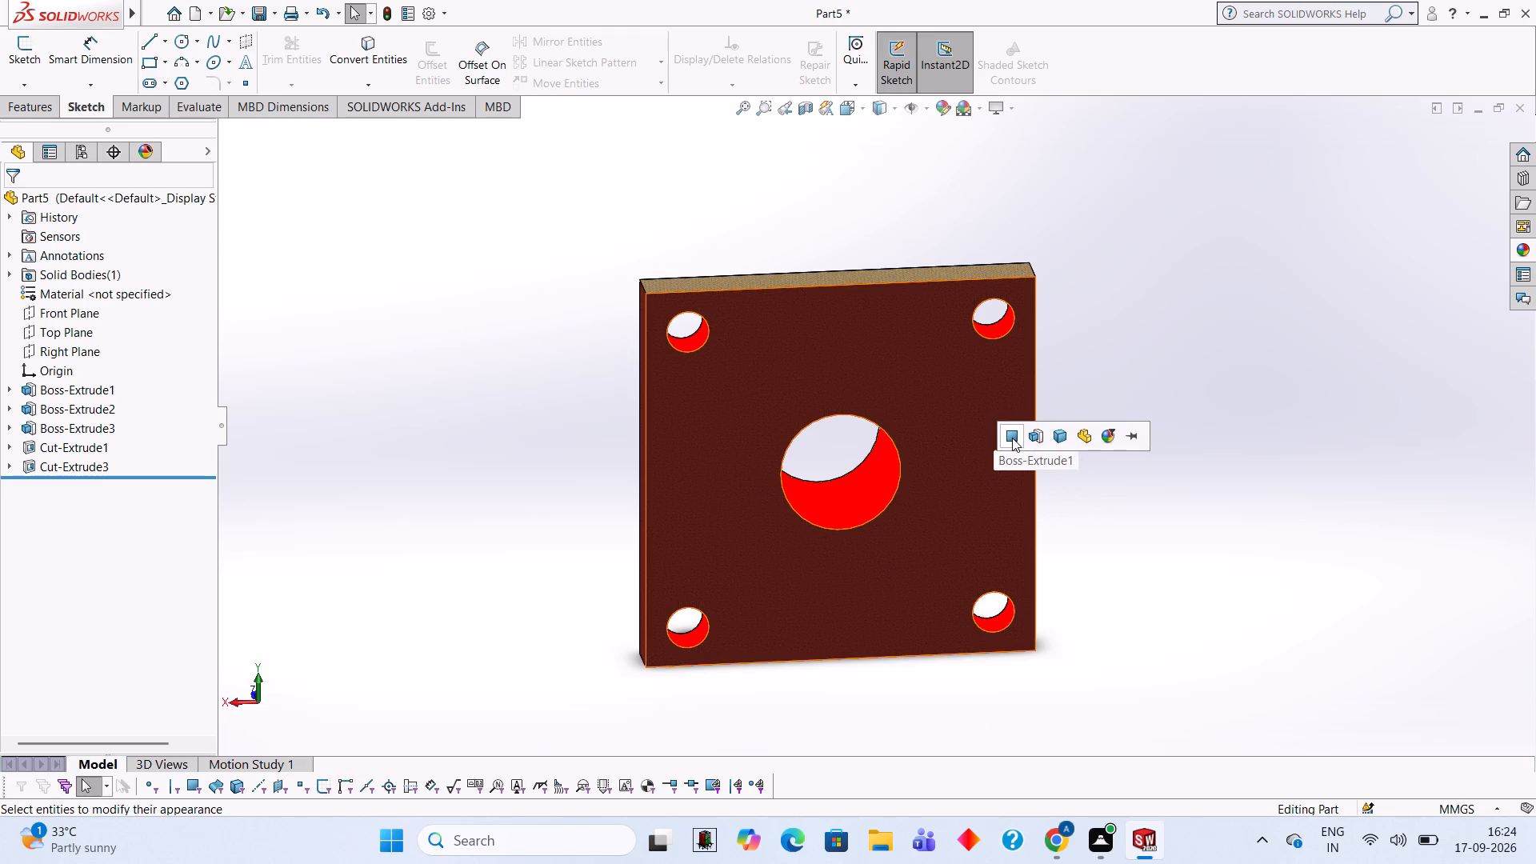
pyautogui.click(1012, 438)
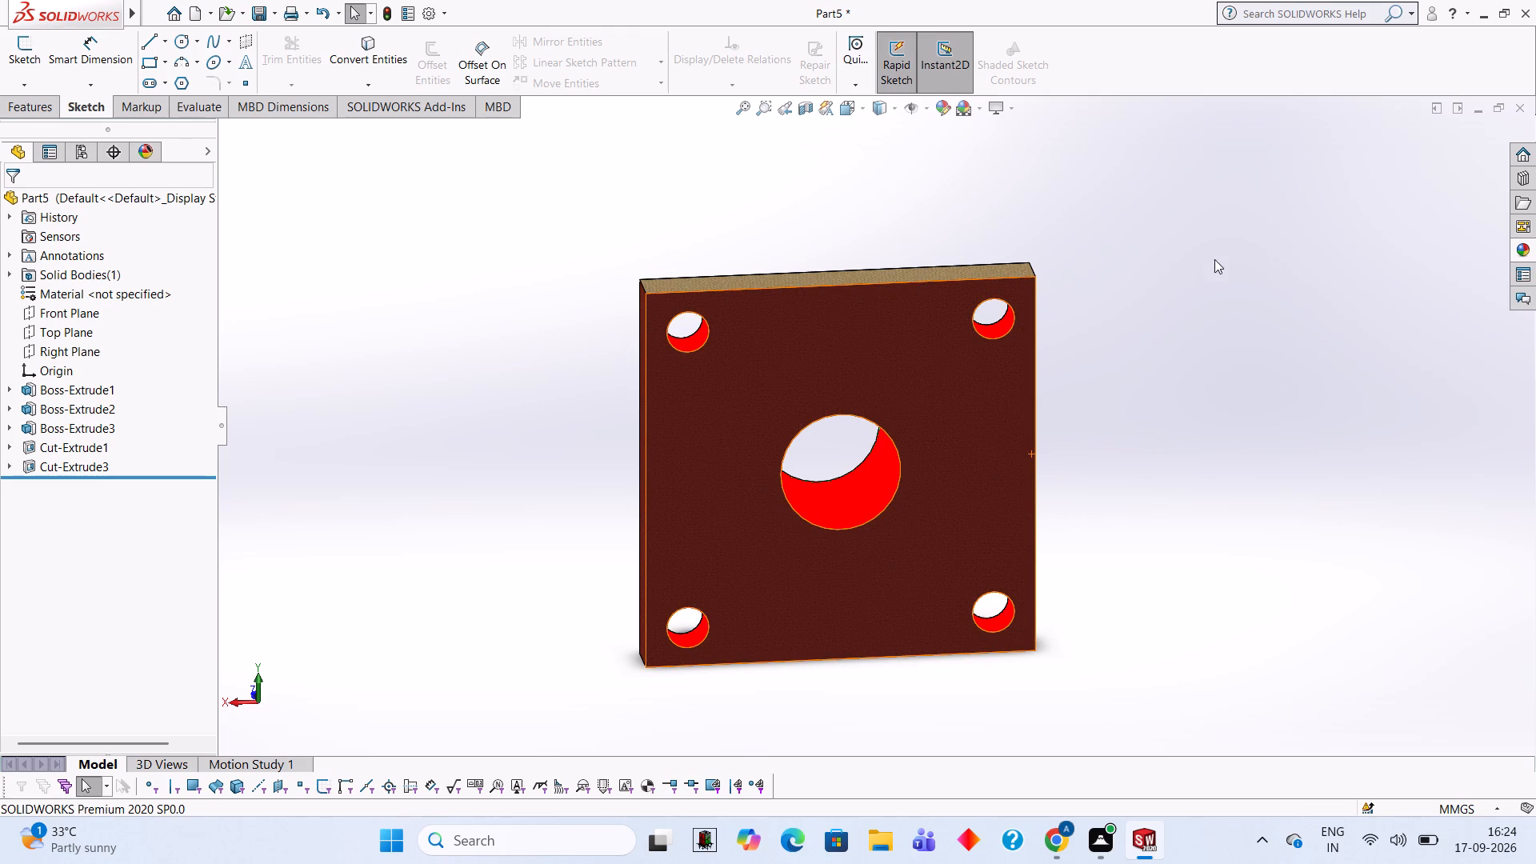
# Apply the carpet color3 appearance to the plate's narrow top edge face.
pyautogui.rightClick(1258, 250)
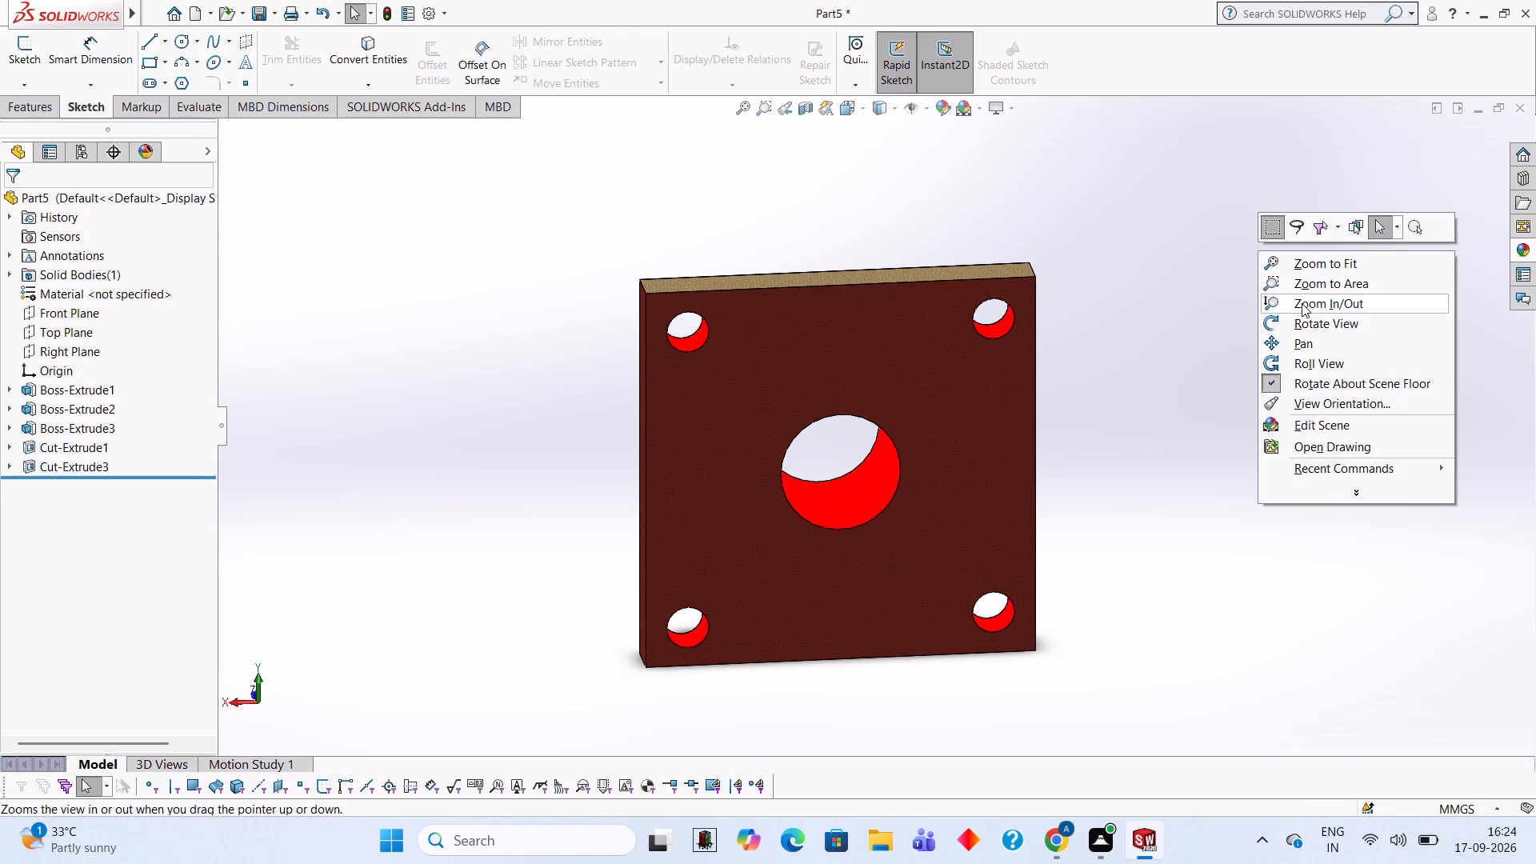
pyautogui.click(1310, 316)
pyautogui.moveTo(1182, 323); pyautogui.dragTo(1194, 340)
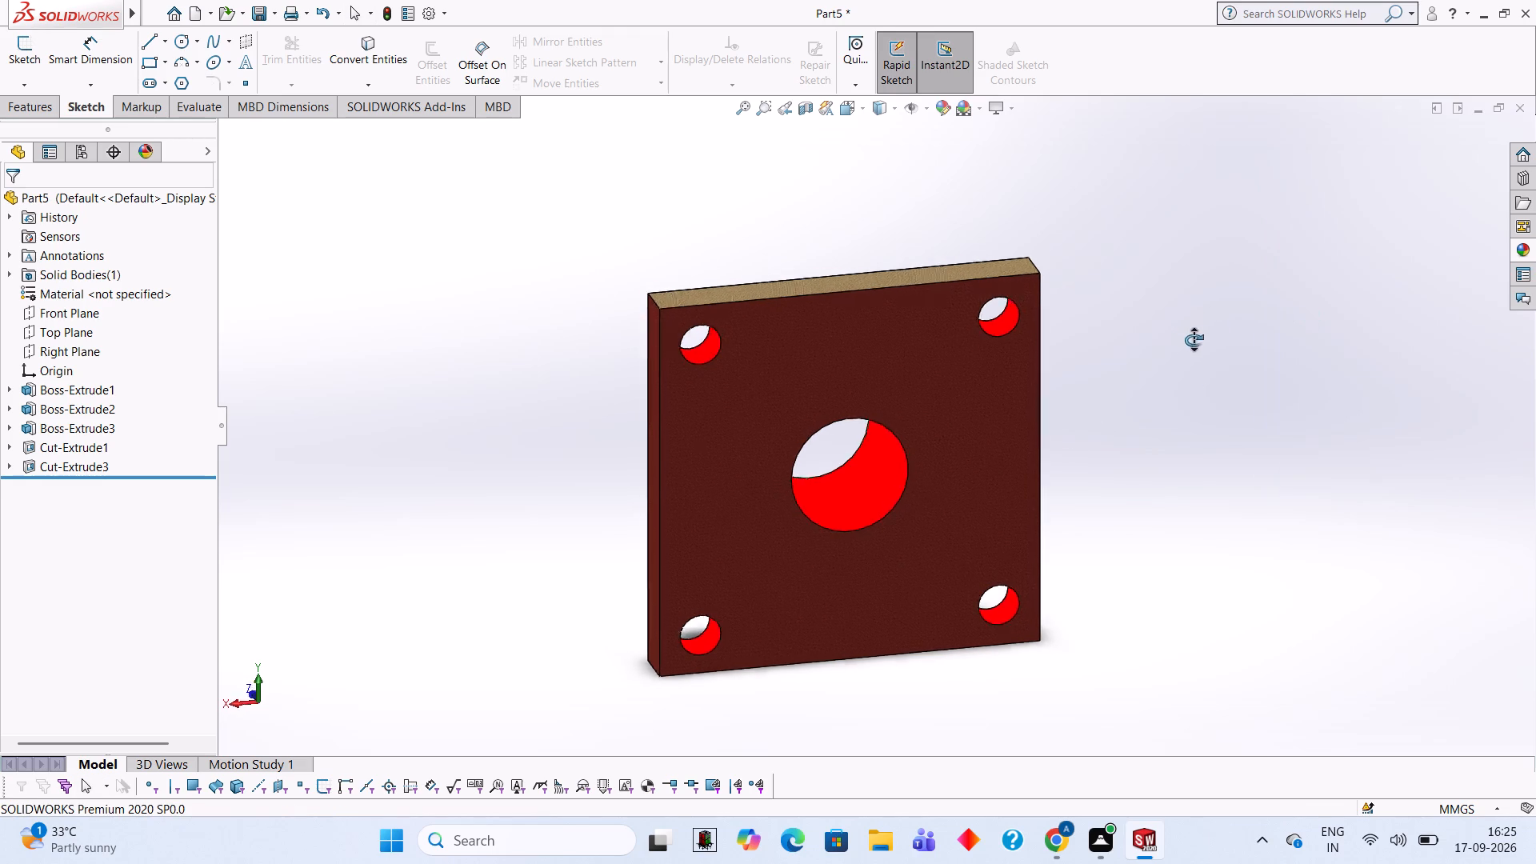
pyautogui.moveTo(1194, 340); pyautogui.dragTo(1179, 456)
pyautogui.click(1518, 258)
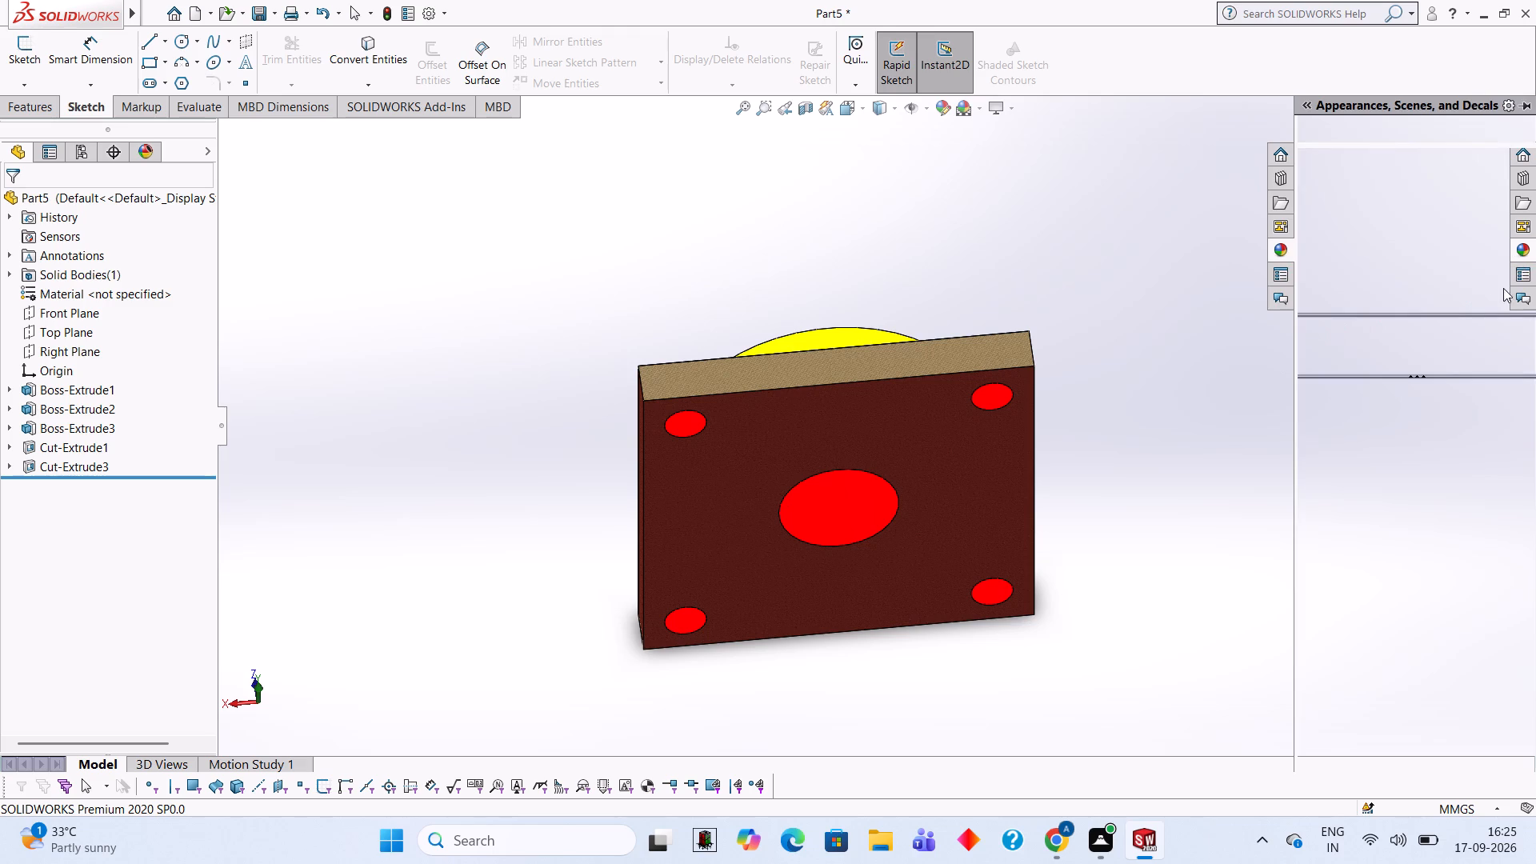
pyautogui.moveTo(1366, 680); pyautogui.dragTo(935, 343)
pyautogui.click(935, 343)
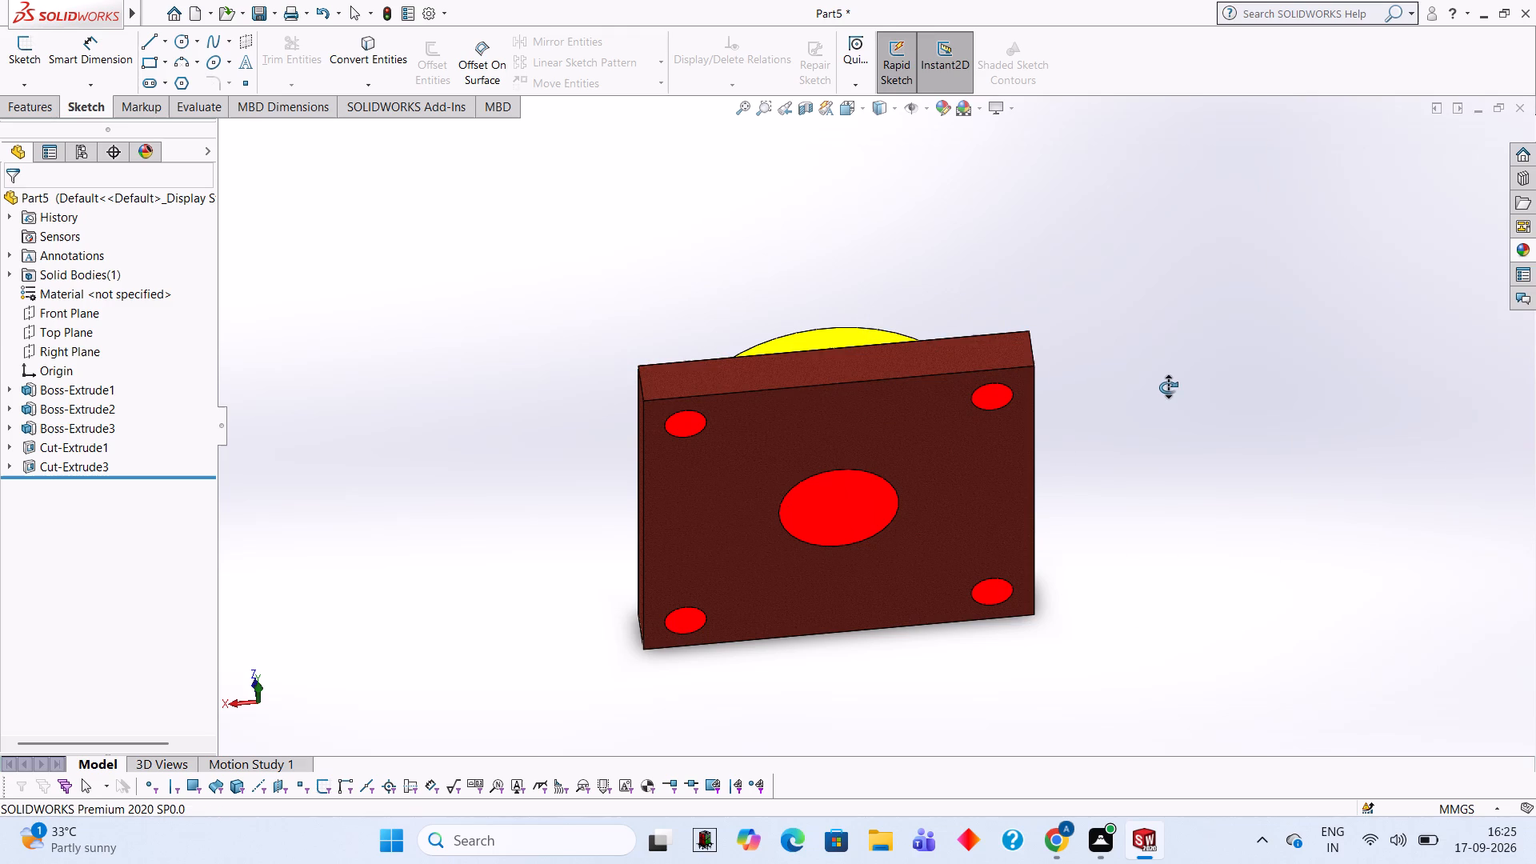
# Apply the carpet color3 appearance to the plate's narrow negative X side face.
pyautogui.moveTo(1168, 387); pyautogui.dragTo(1058, 234)
pyautogui.moveTo(1045, 471); pyautogui.dragTo(998, 370)
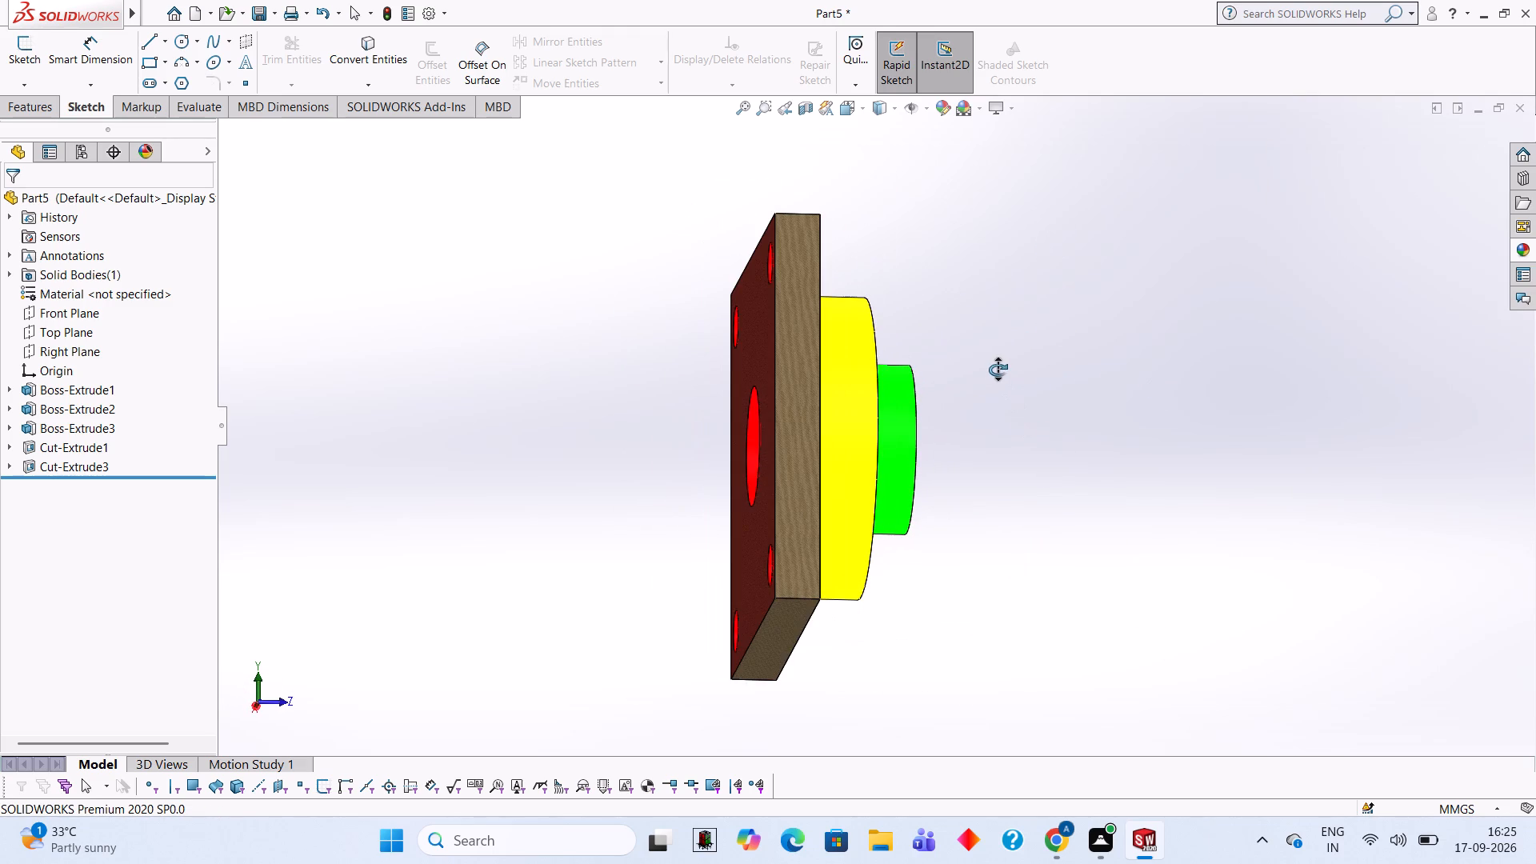
pyautogui.click(1531, 259)
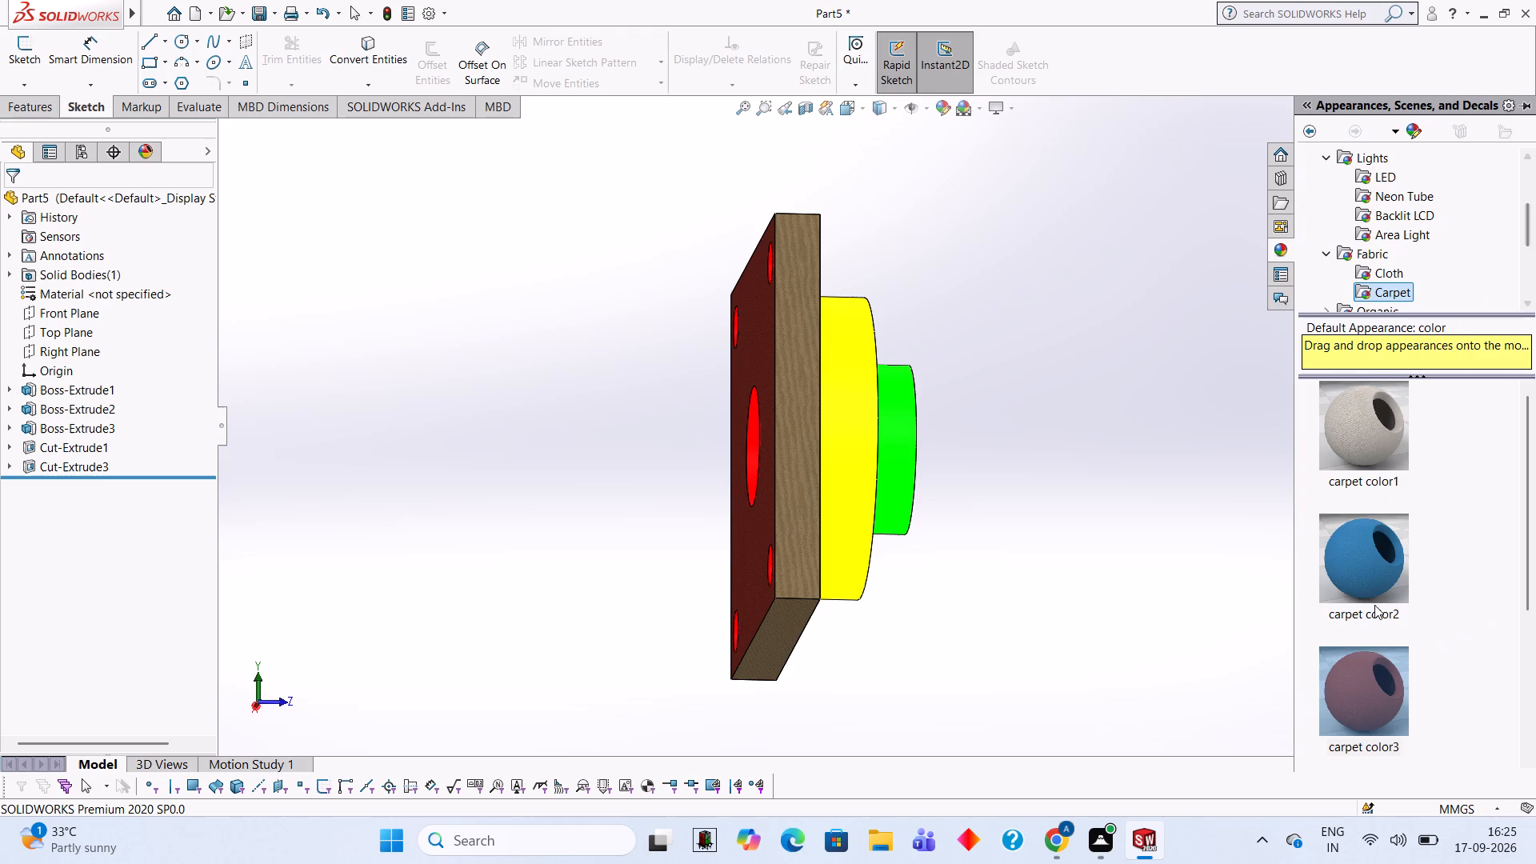
pyautogui.moveTo(1374, 706); pyautogui.dragTo(798, 422)
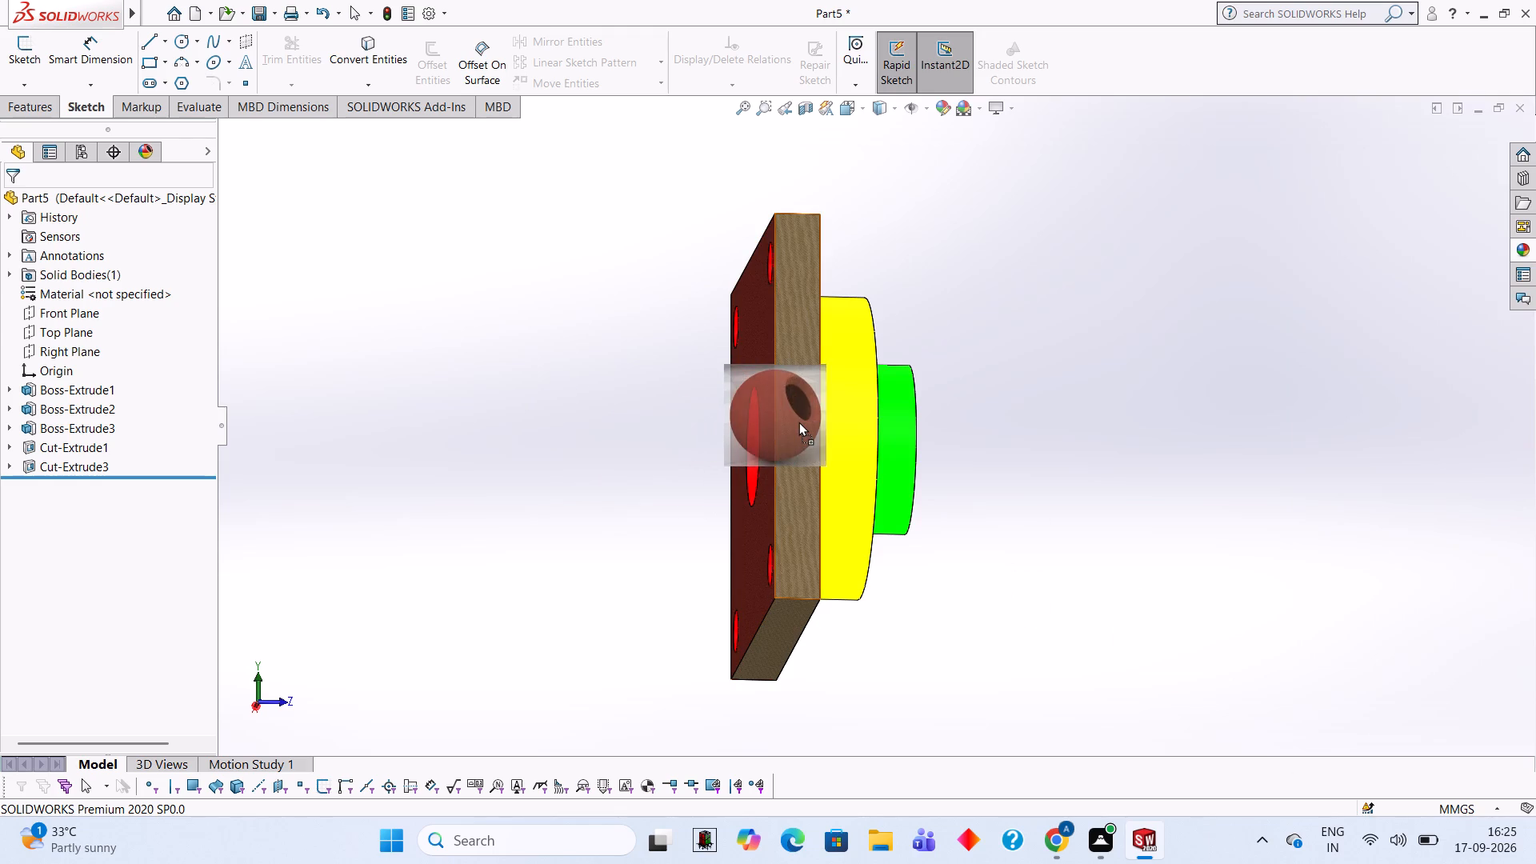
pyautogui.moveTo(798, 422); pyautogui.dragTo(803, 423)
pyautogui.click(803, 423)
# Apply the carpet color3 appearance to the plate's narrow bottom edge face.
pyautogui.moveTo(1051, 514); pyautogui.dragTo(1026, 218)
pyautogui.click(1535, 254)
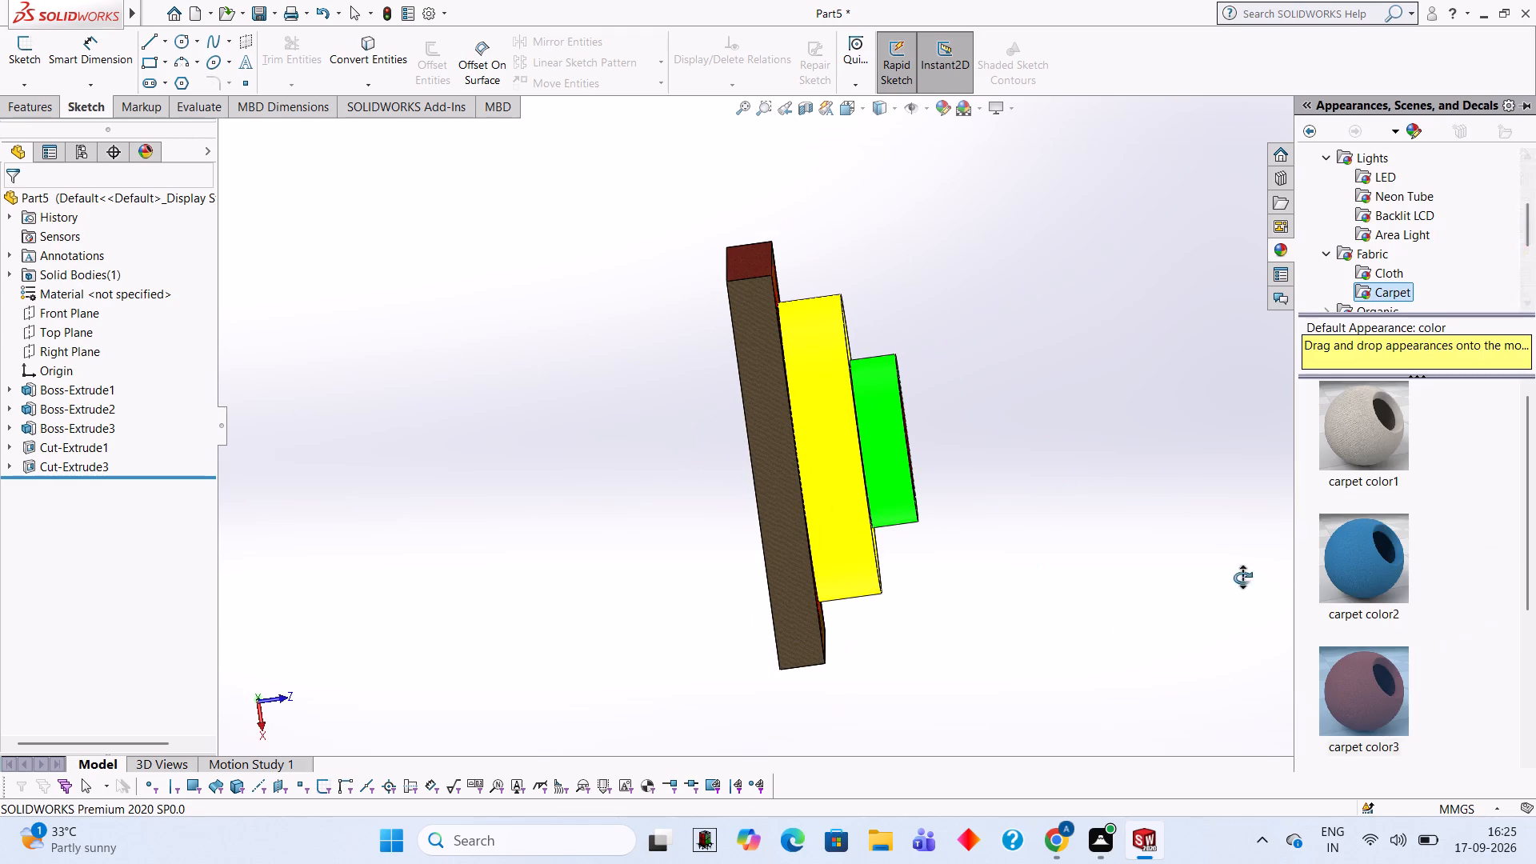
pyautogui.moveTo(1366, 706); pyautogui.dragTo(788, 442)
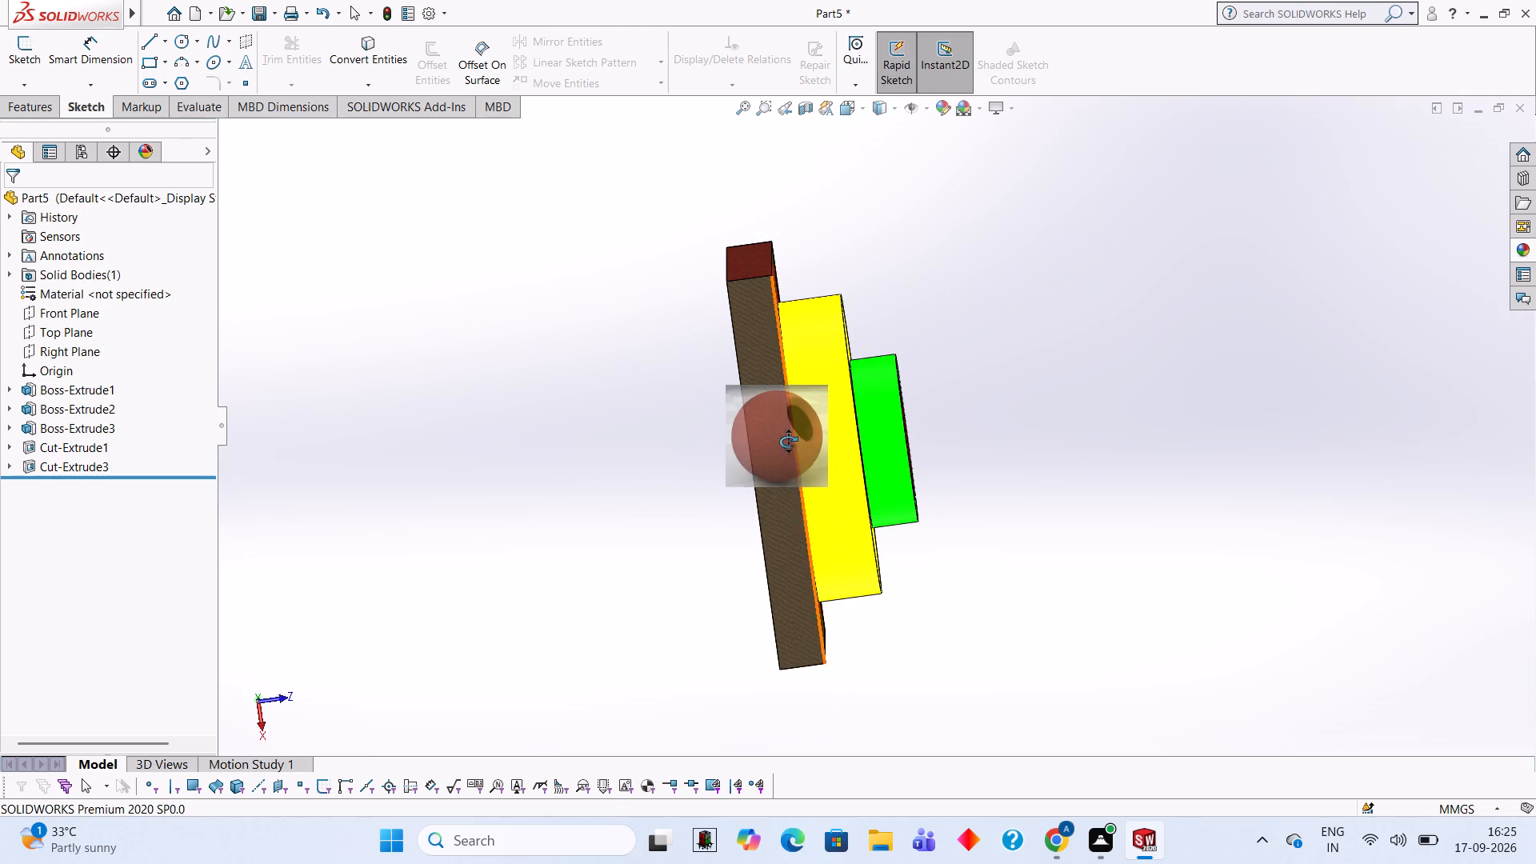
pyautogui.moveTo(788, 442); pyautogui.dragTo(778, 442)
pyautogui.click(778, 442)
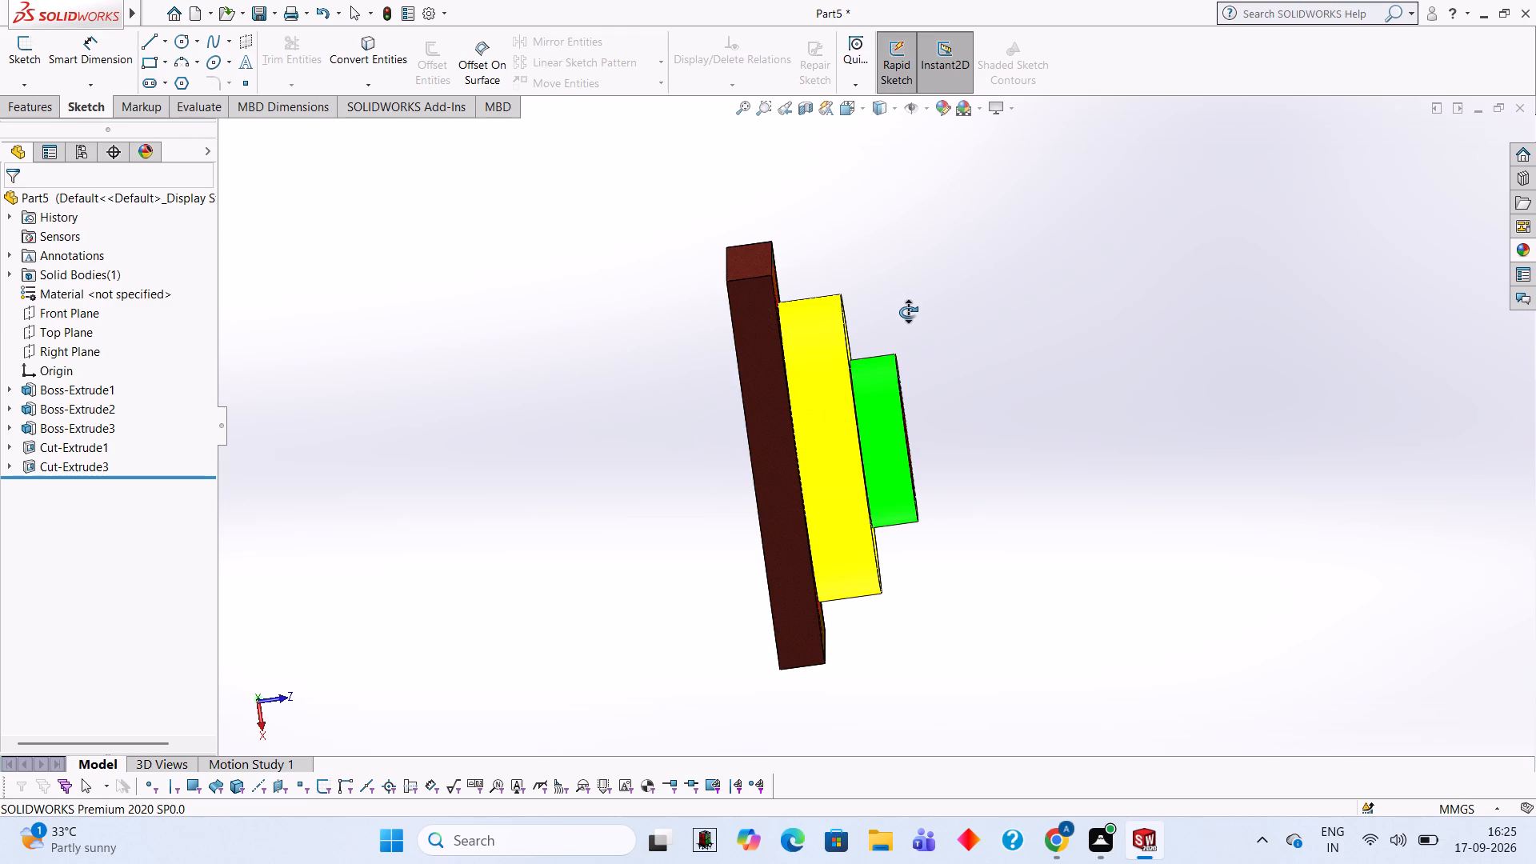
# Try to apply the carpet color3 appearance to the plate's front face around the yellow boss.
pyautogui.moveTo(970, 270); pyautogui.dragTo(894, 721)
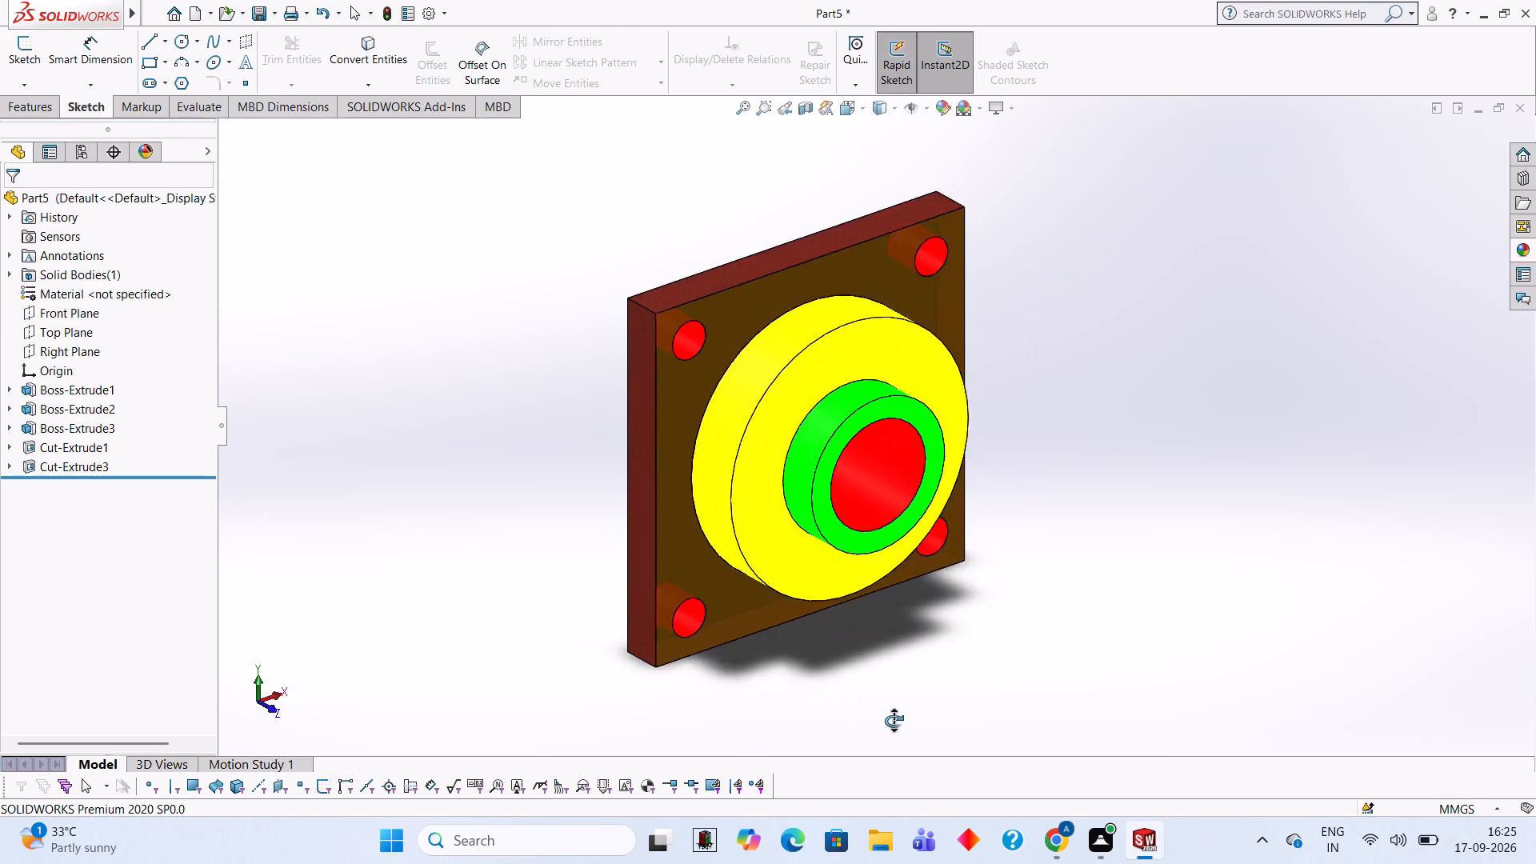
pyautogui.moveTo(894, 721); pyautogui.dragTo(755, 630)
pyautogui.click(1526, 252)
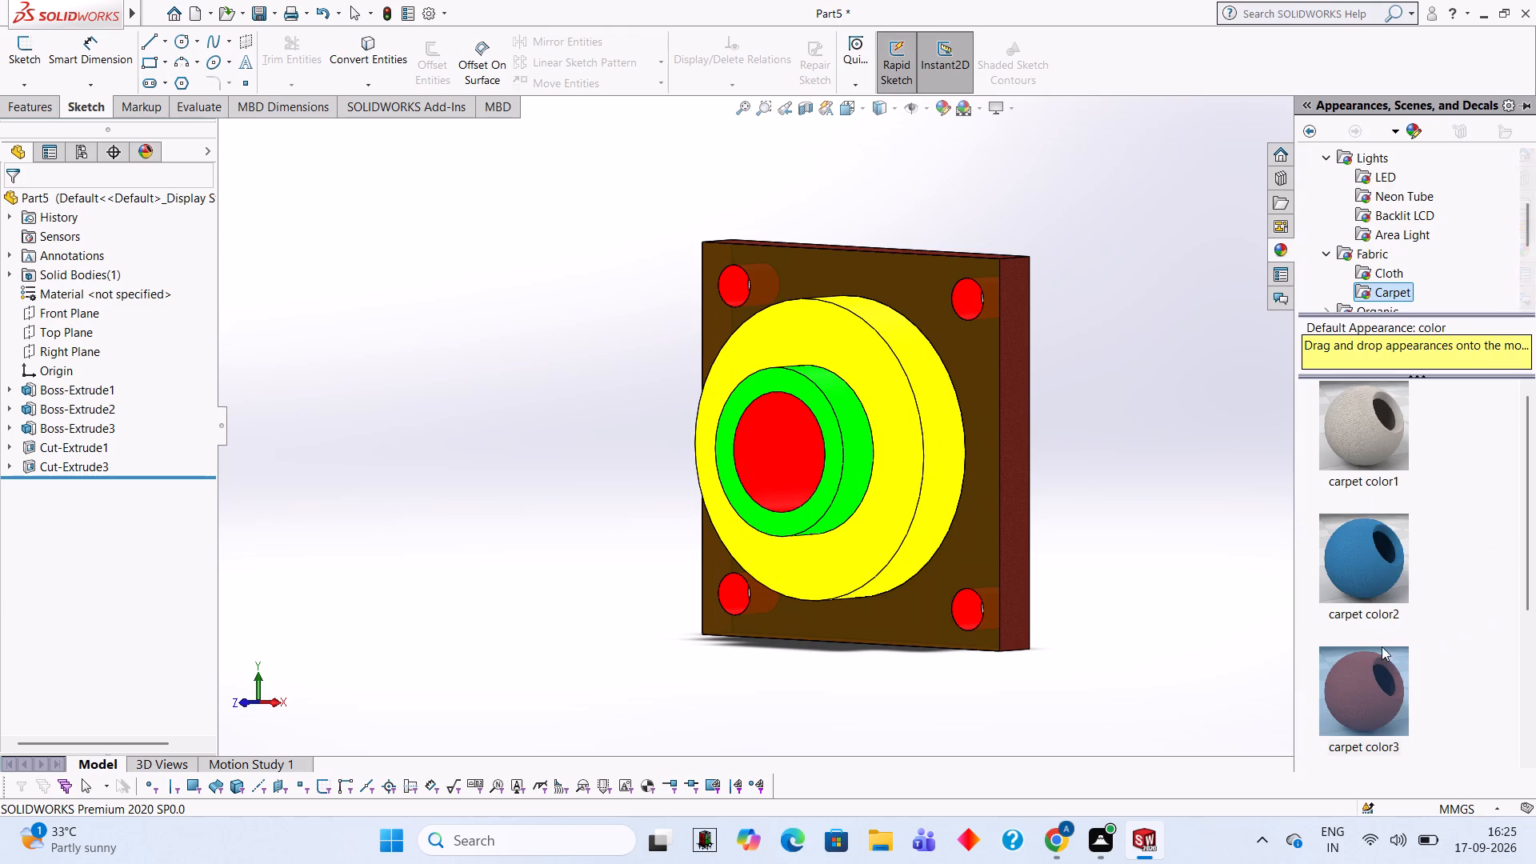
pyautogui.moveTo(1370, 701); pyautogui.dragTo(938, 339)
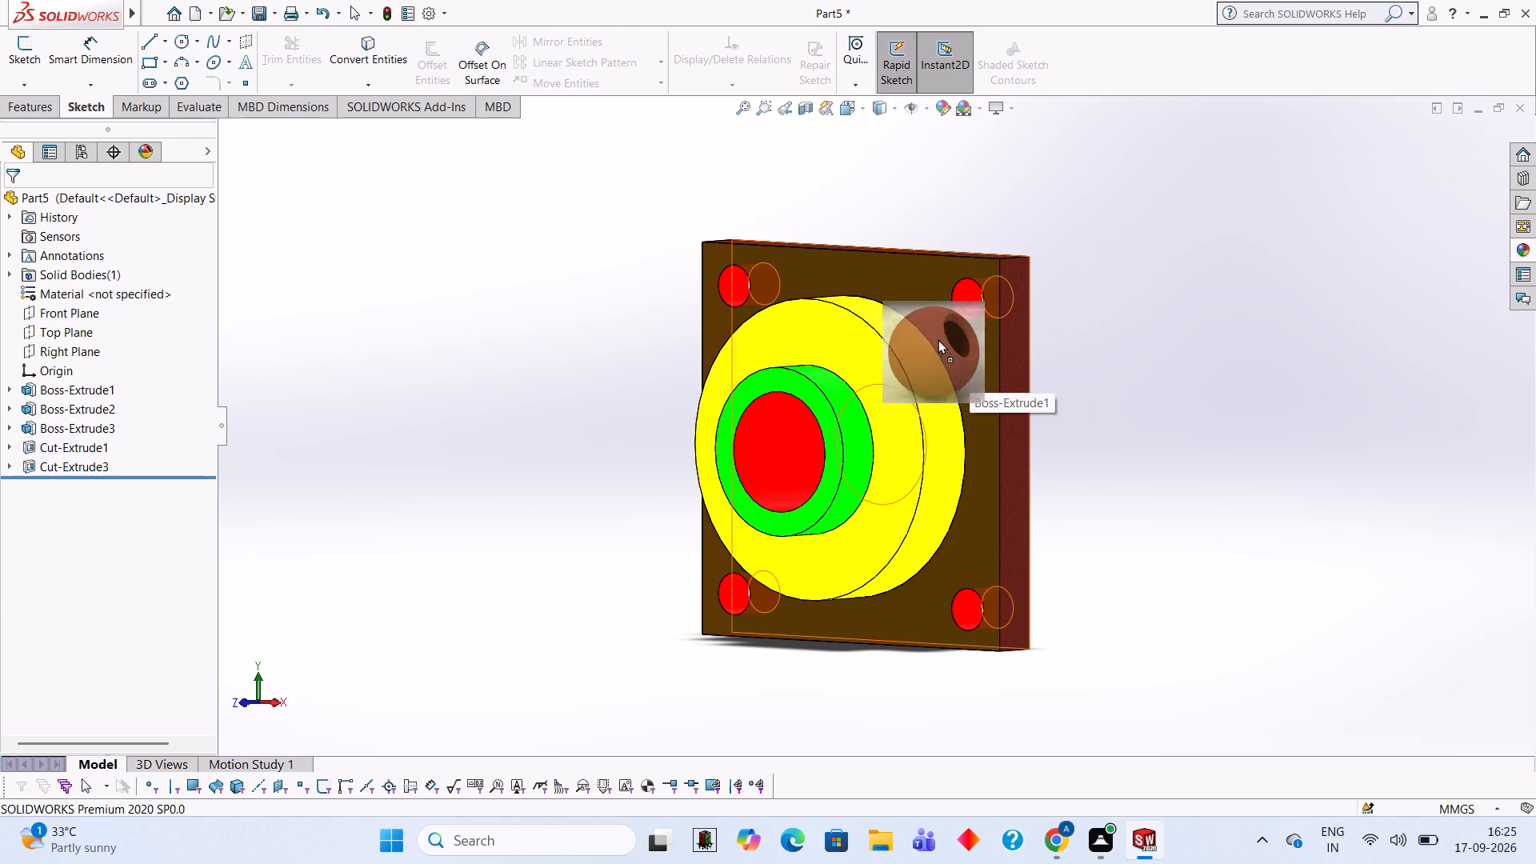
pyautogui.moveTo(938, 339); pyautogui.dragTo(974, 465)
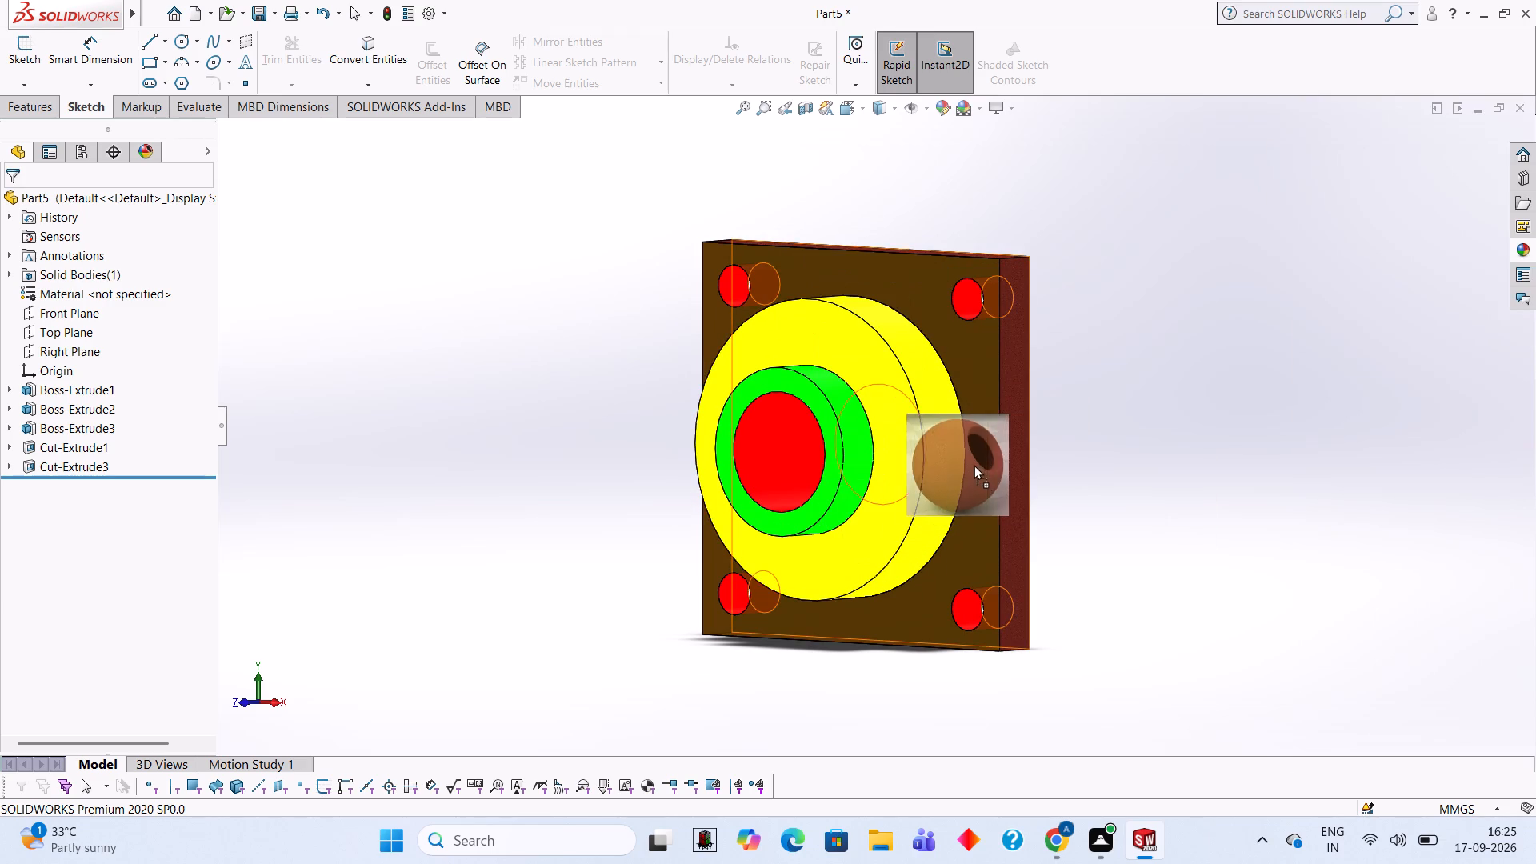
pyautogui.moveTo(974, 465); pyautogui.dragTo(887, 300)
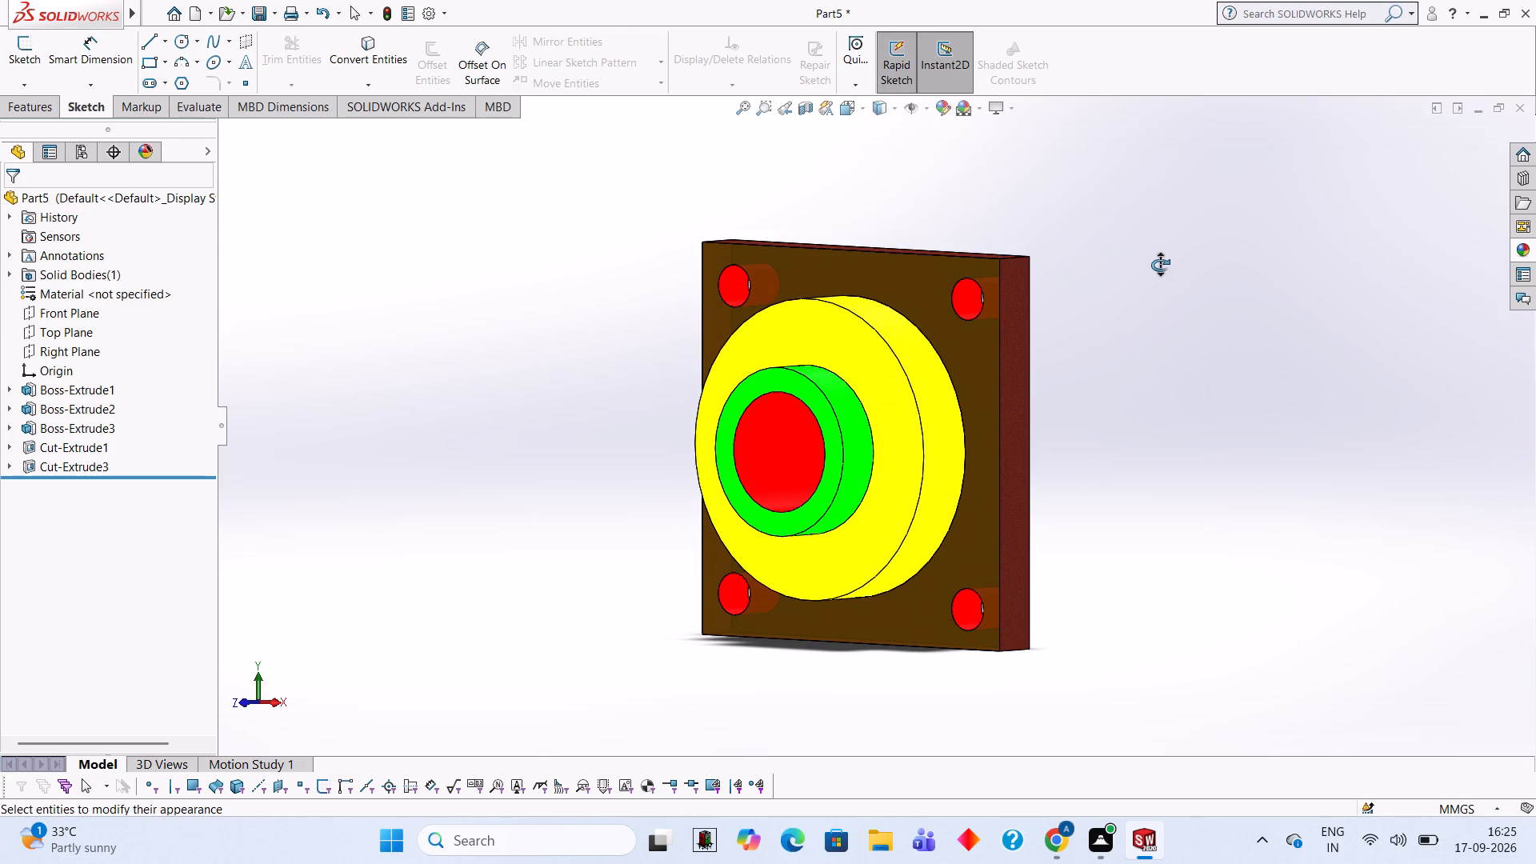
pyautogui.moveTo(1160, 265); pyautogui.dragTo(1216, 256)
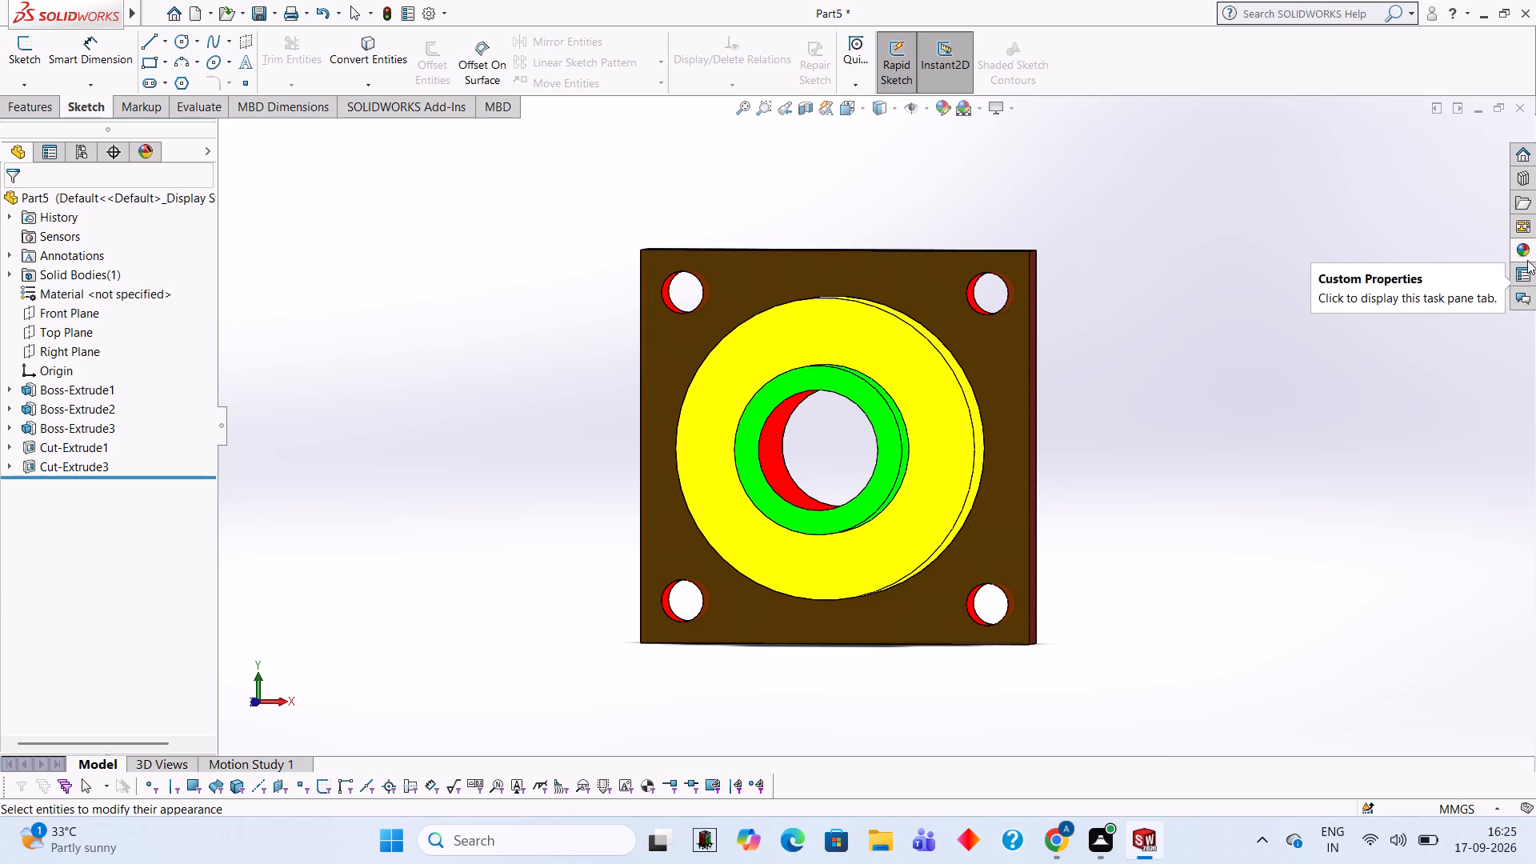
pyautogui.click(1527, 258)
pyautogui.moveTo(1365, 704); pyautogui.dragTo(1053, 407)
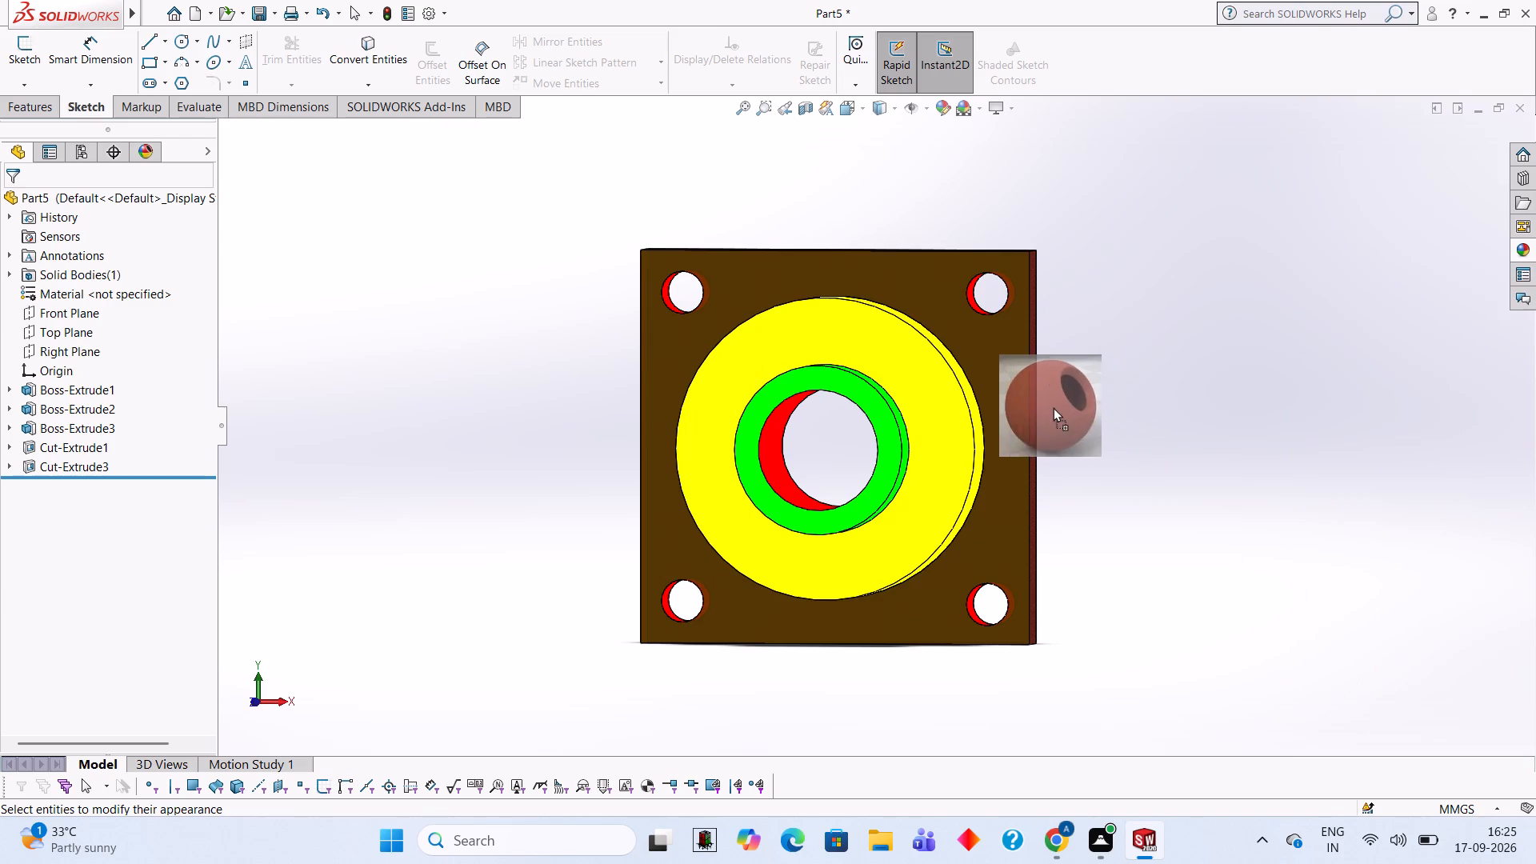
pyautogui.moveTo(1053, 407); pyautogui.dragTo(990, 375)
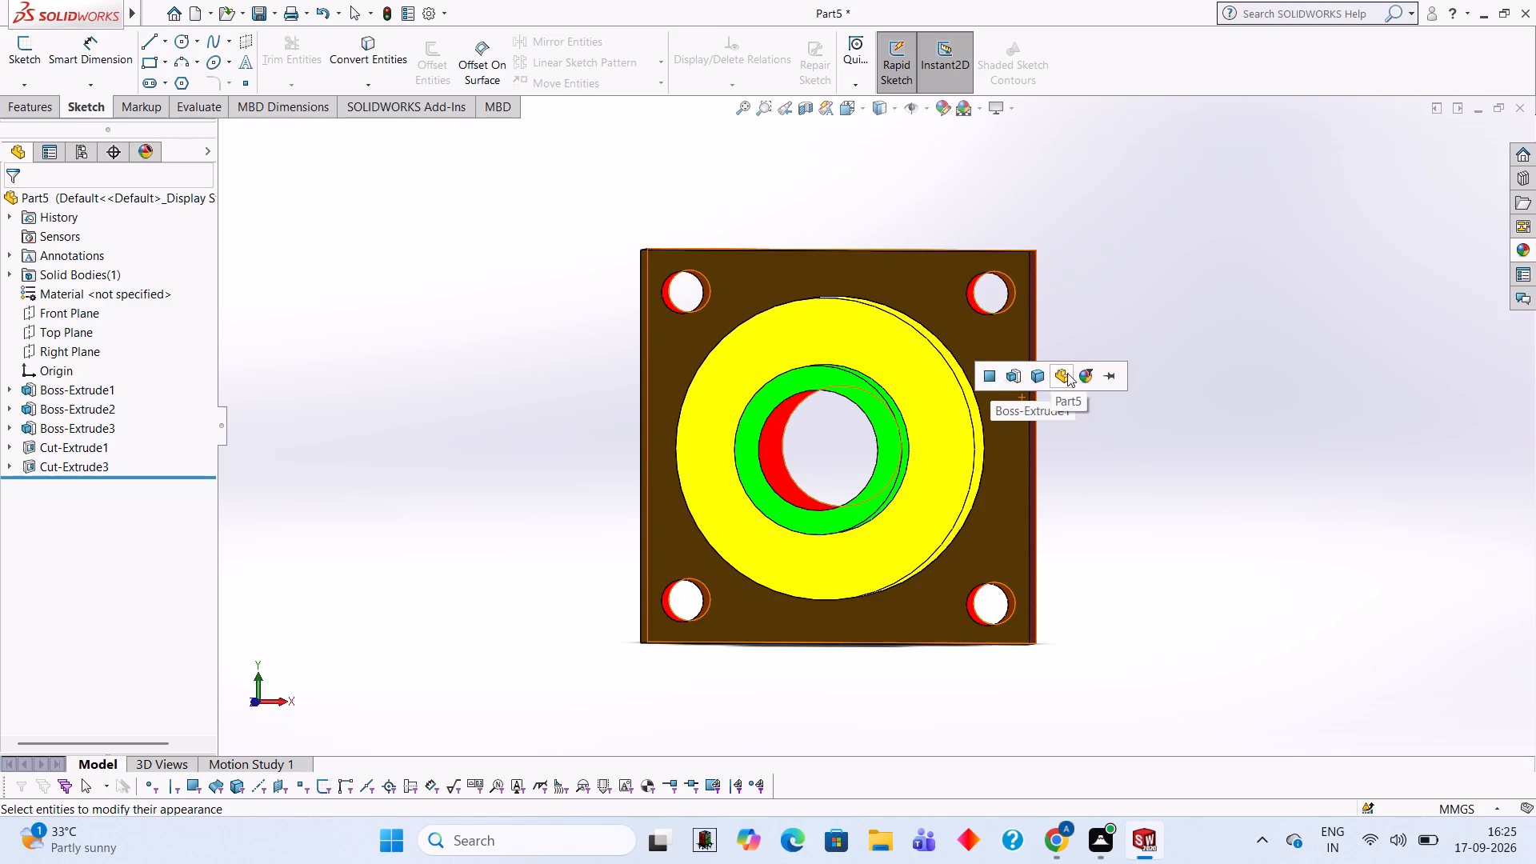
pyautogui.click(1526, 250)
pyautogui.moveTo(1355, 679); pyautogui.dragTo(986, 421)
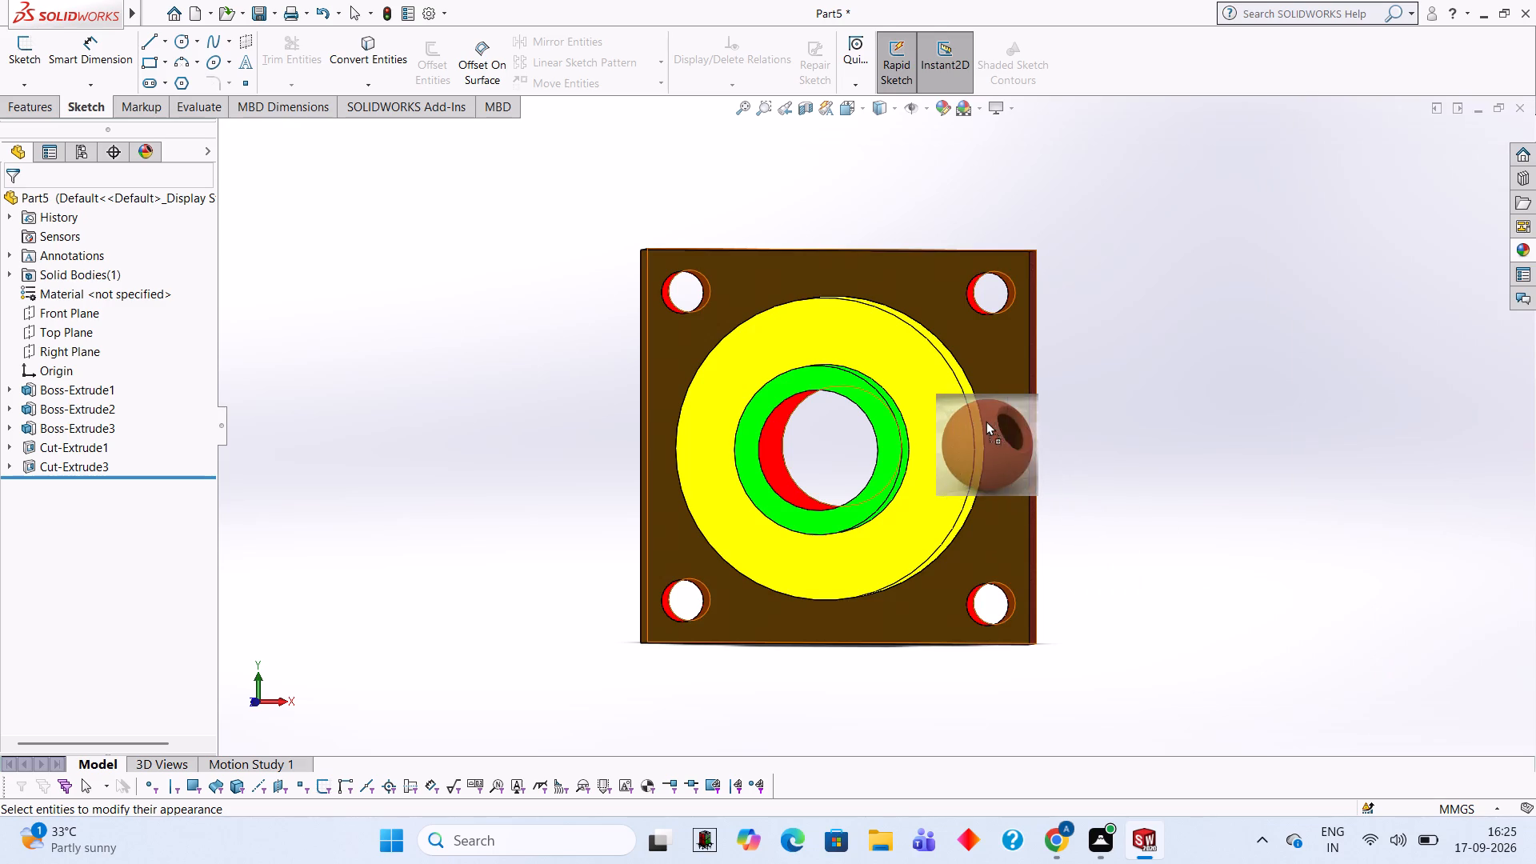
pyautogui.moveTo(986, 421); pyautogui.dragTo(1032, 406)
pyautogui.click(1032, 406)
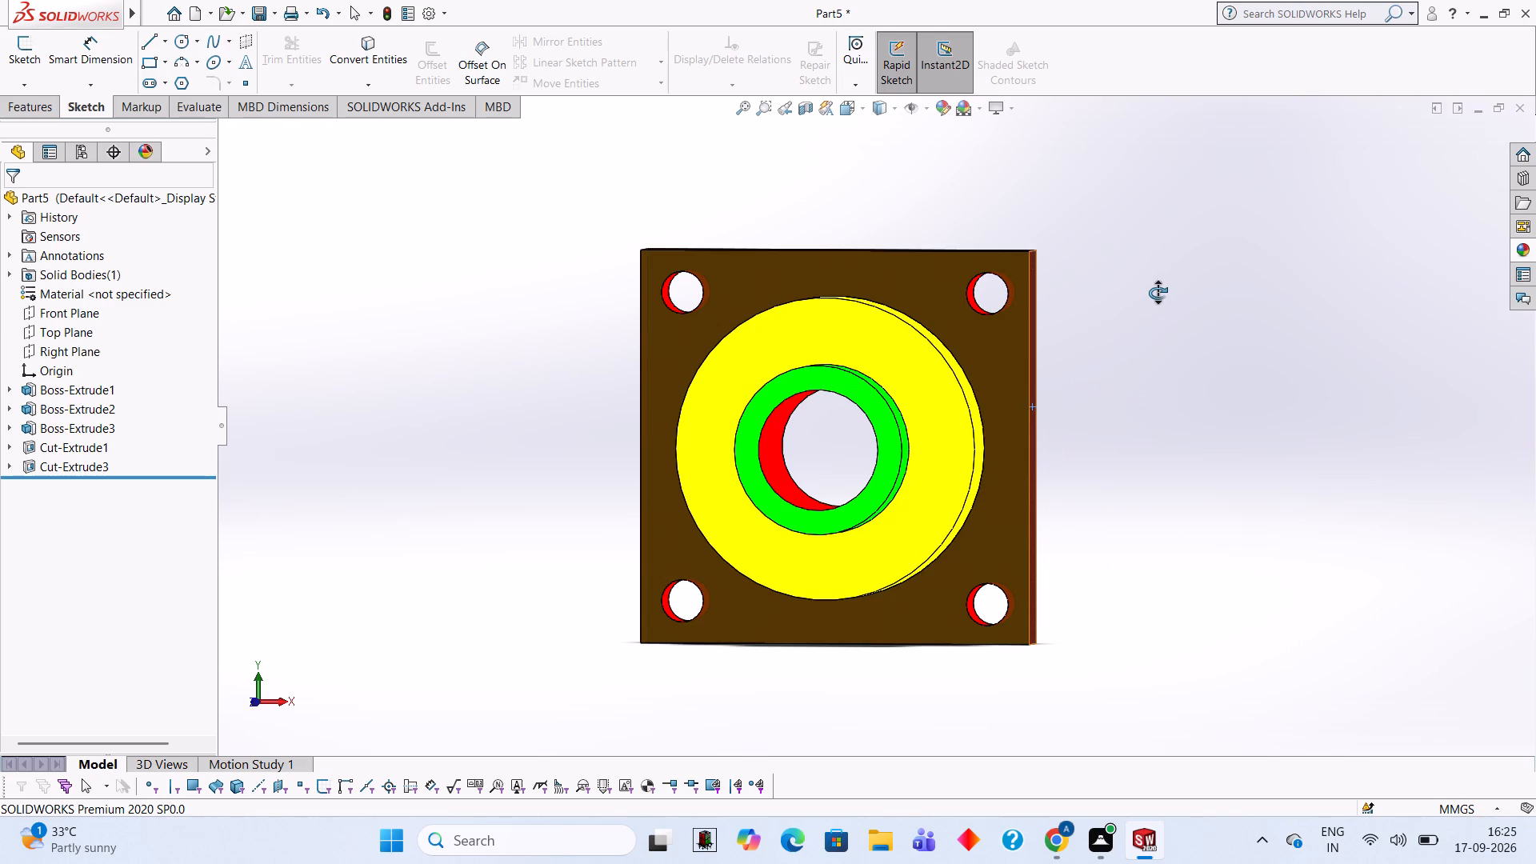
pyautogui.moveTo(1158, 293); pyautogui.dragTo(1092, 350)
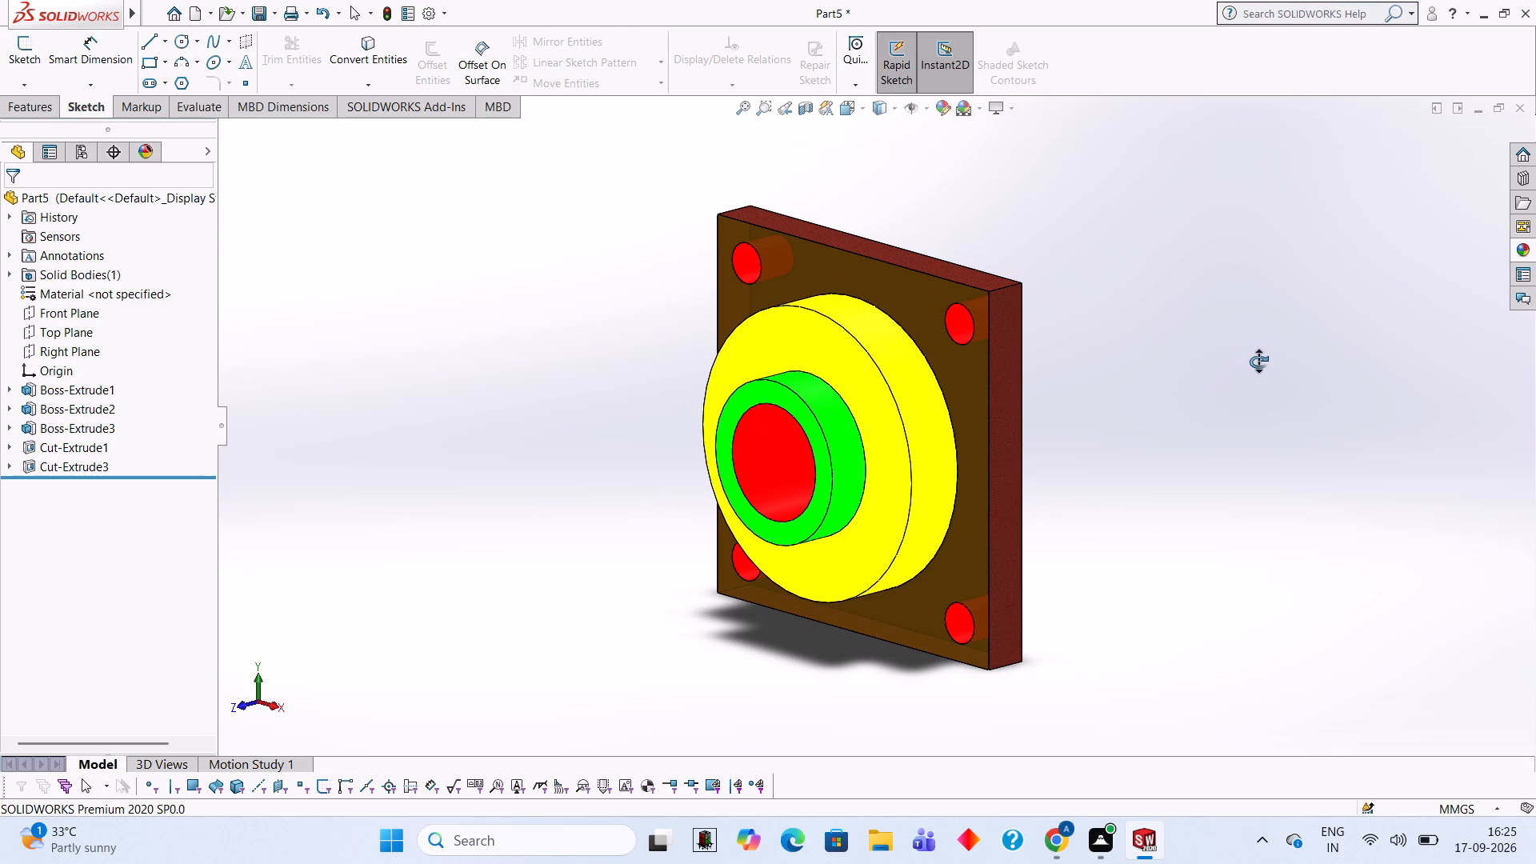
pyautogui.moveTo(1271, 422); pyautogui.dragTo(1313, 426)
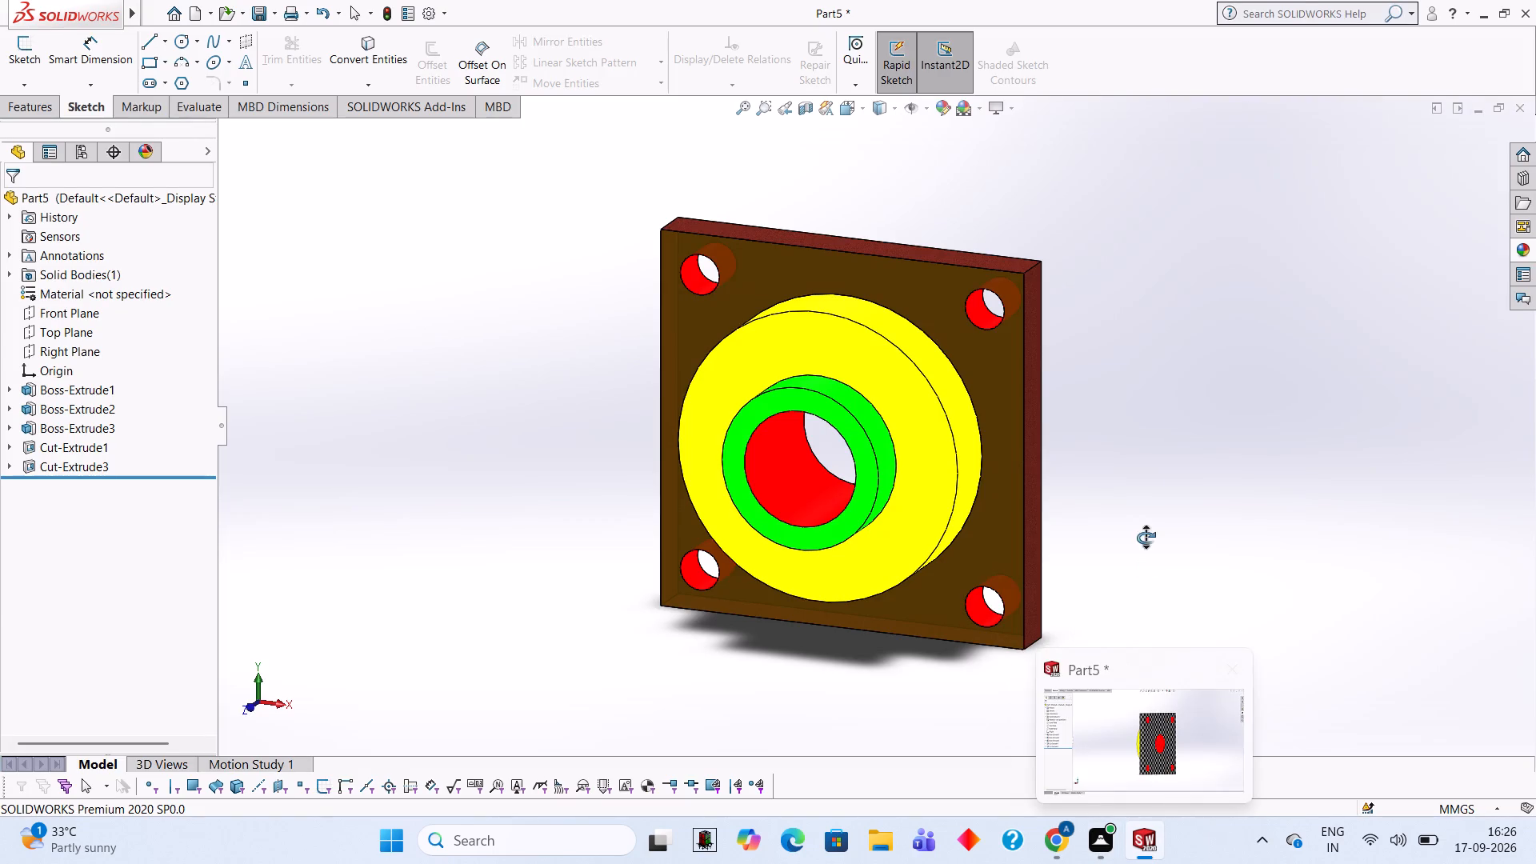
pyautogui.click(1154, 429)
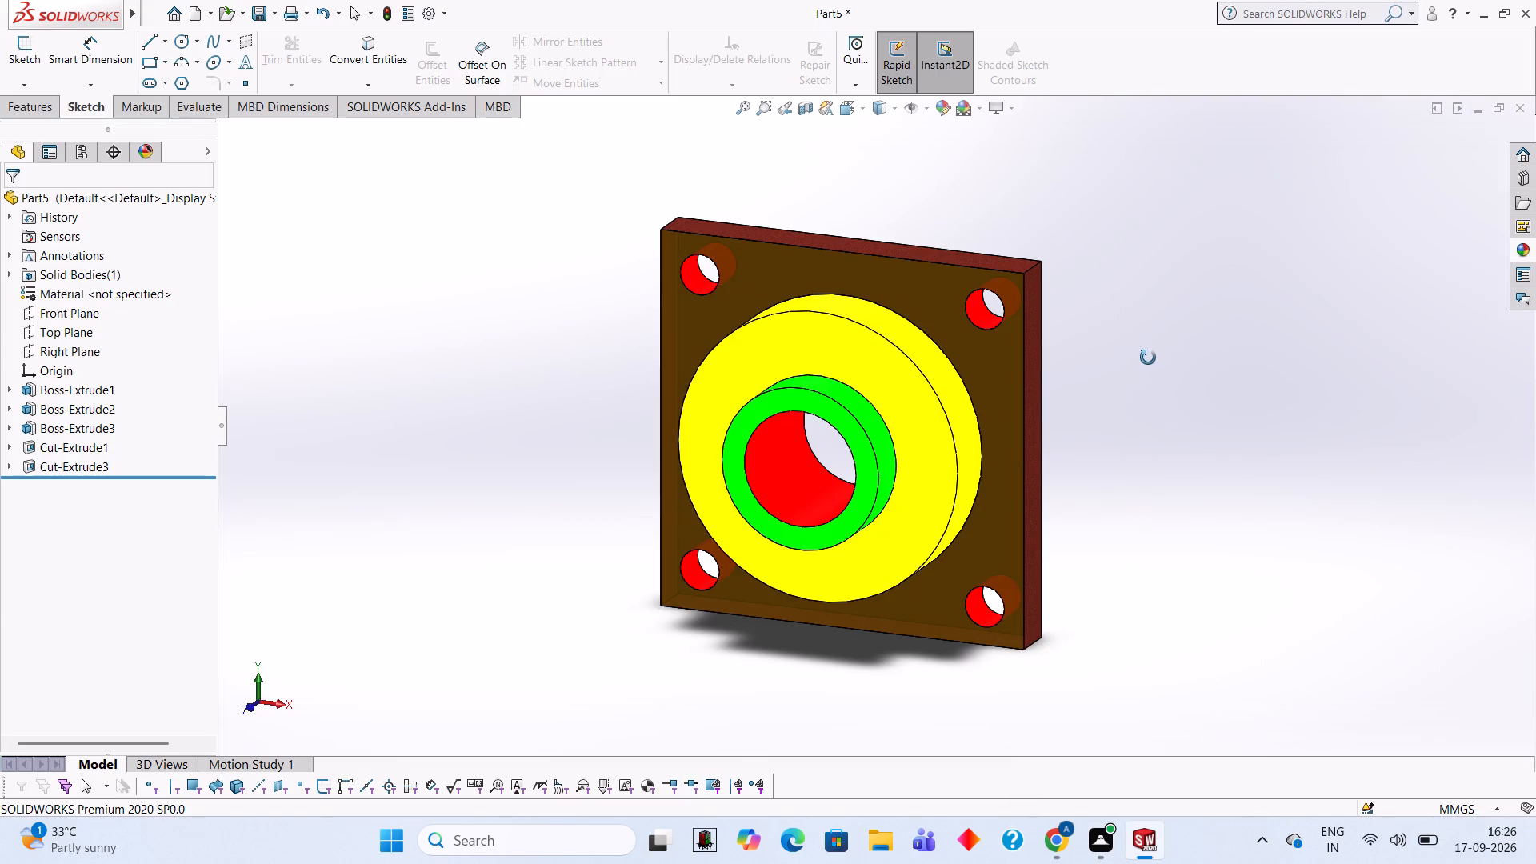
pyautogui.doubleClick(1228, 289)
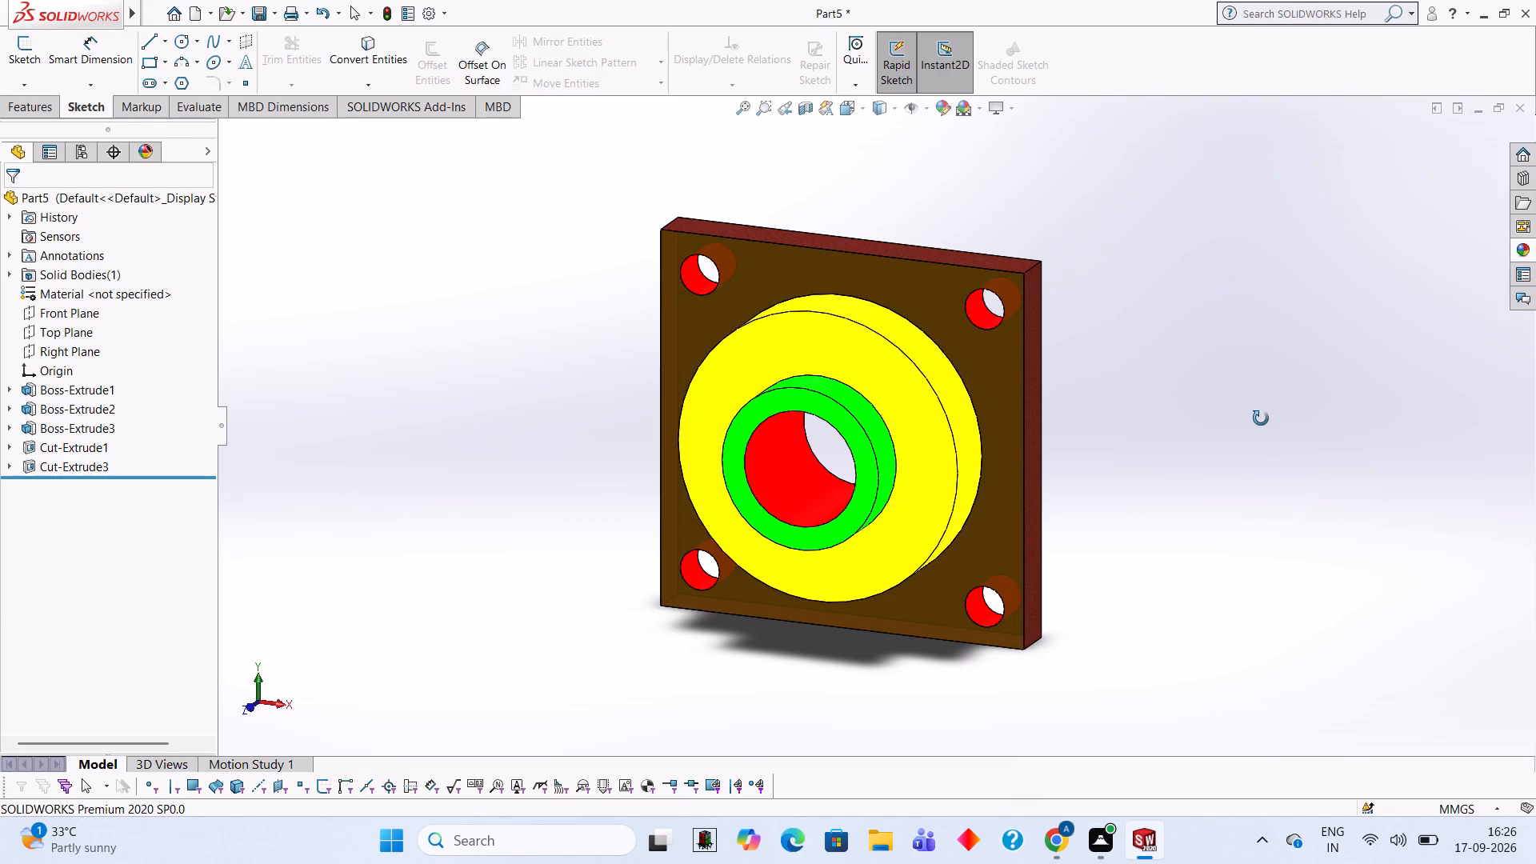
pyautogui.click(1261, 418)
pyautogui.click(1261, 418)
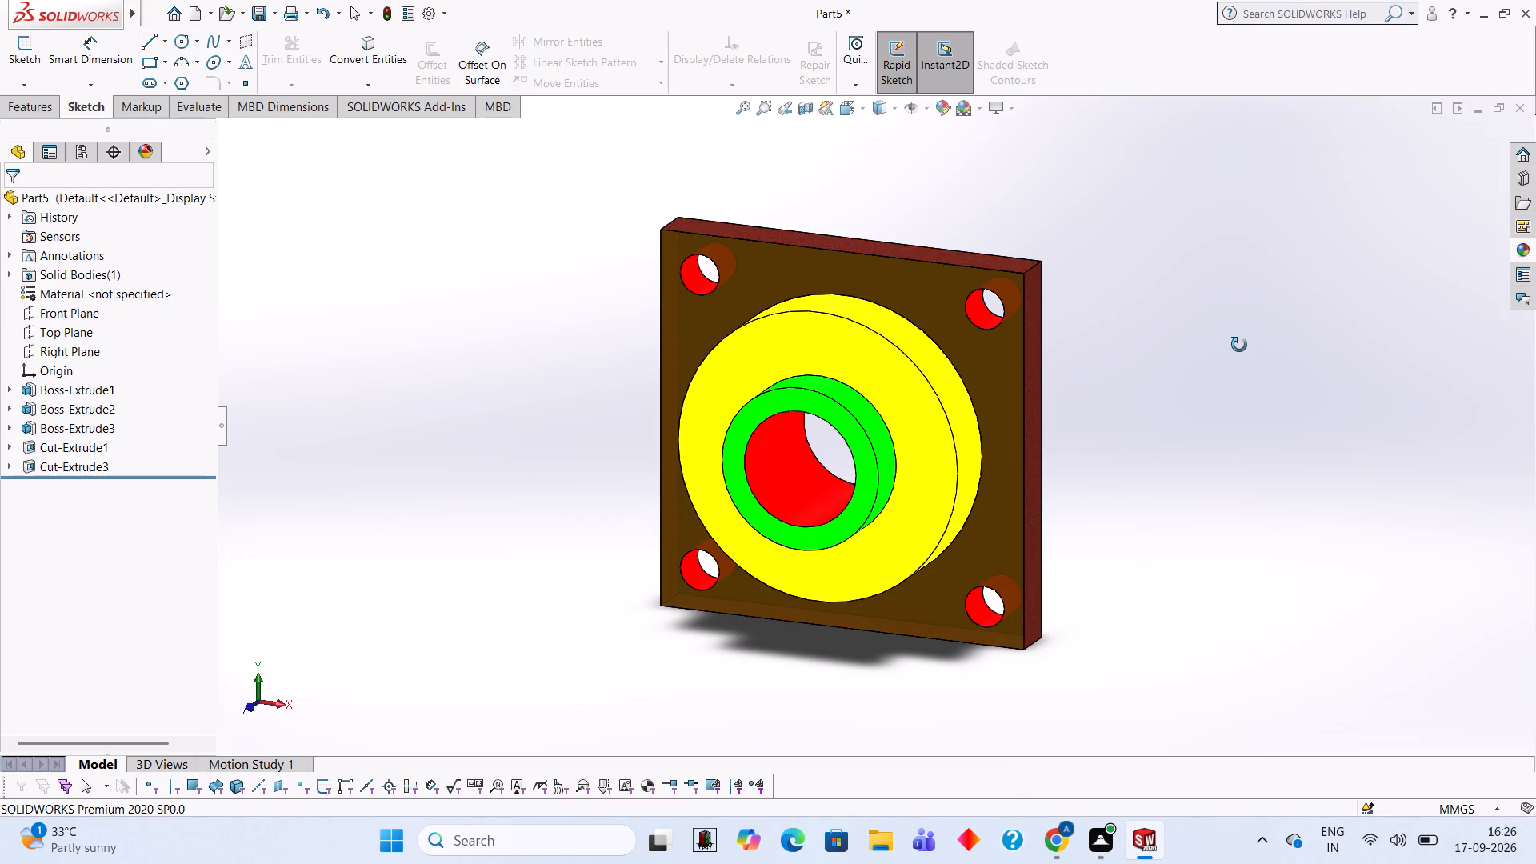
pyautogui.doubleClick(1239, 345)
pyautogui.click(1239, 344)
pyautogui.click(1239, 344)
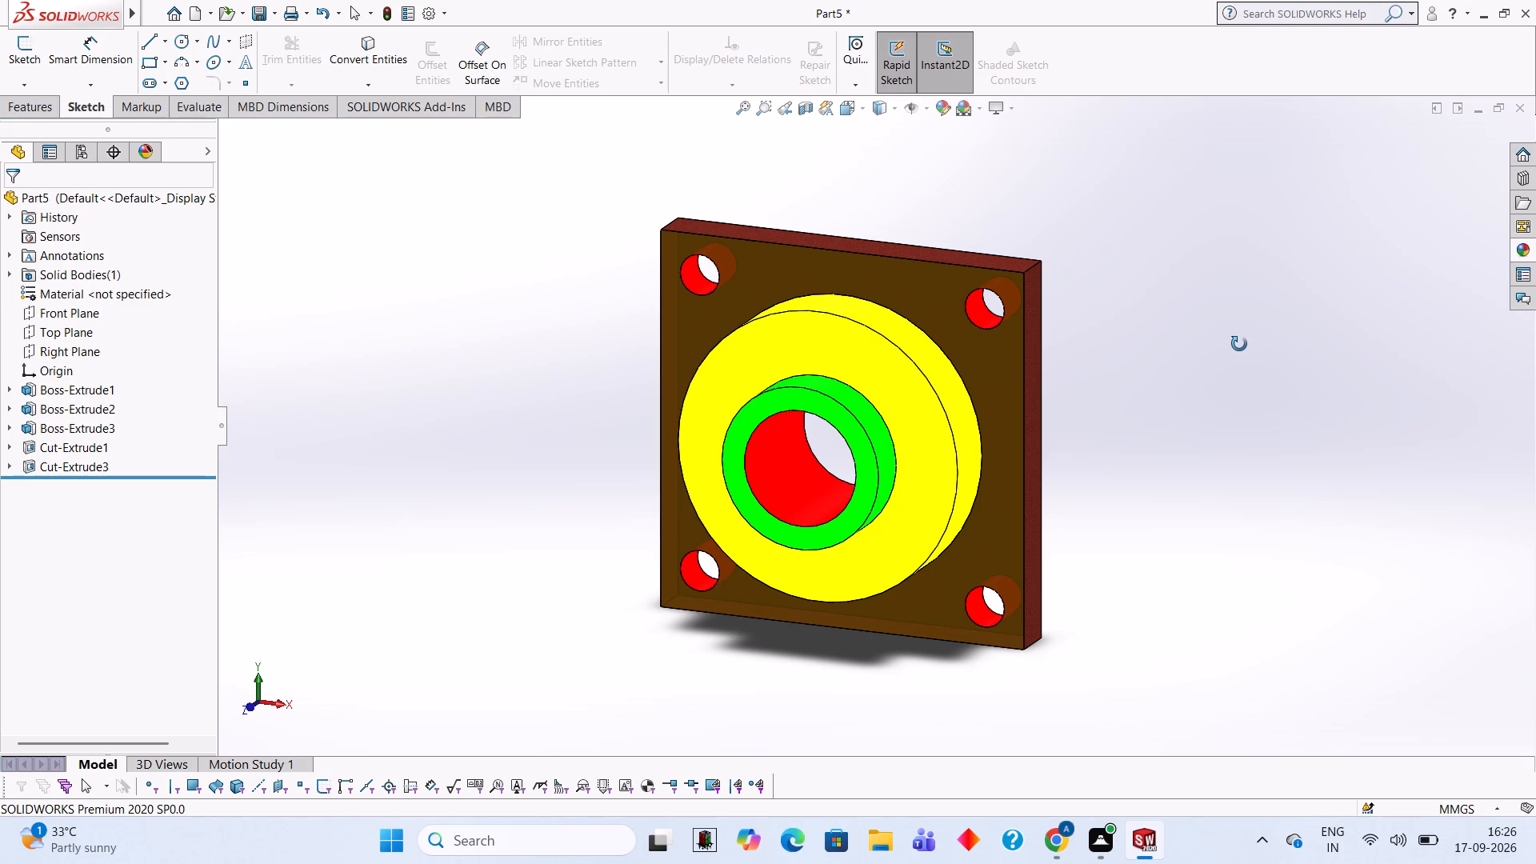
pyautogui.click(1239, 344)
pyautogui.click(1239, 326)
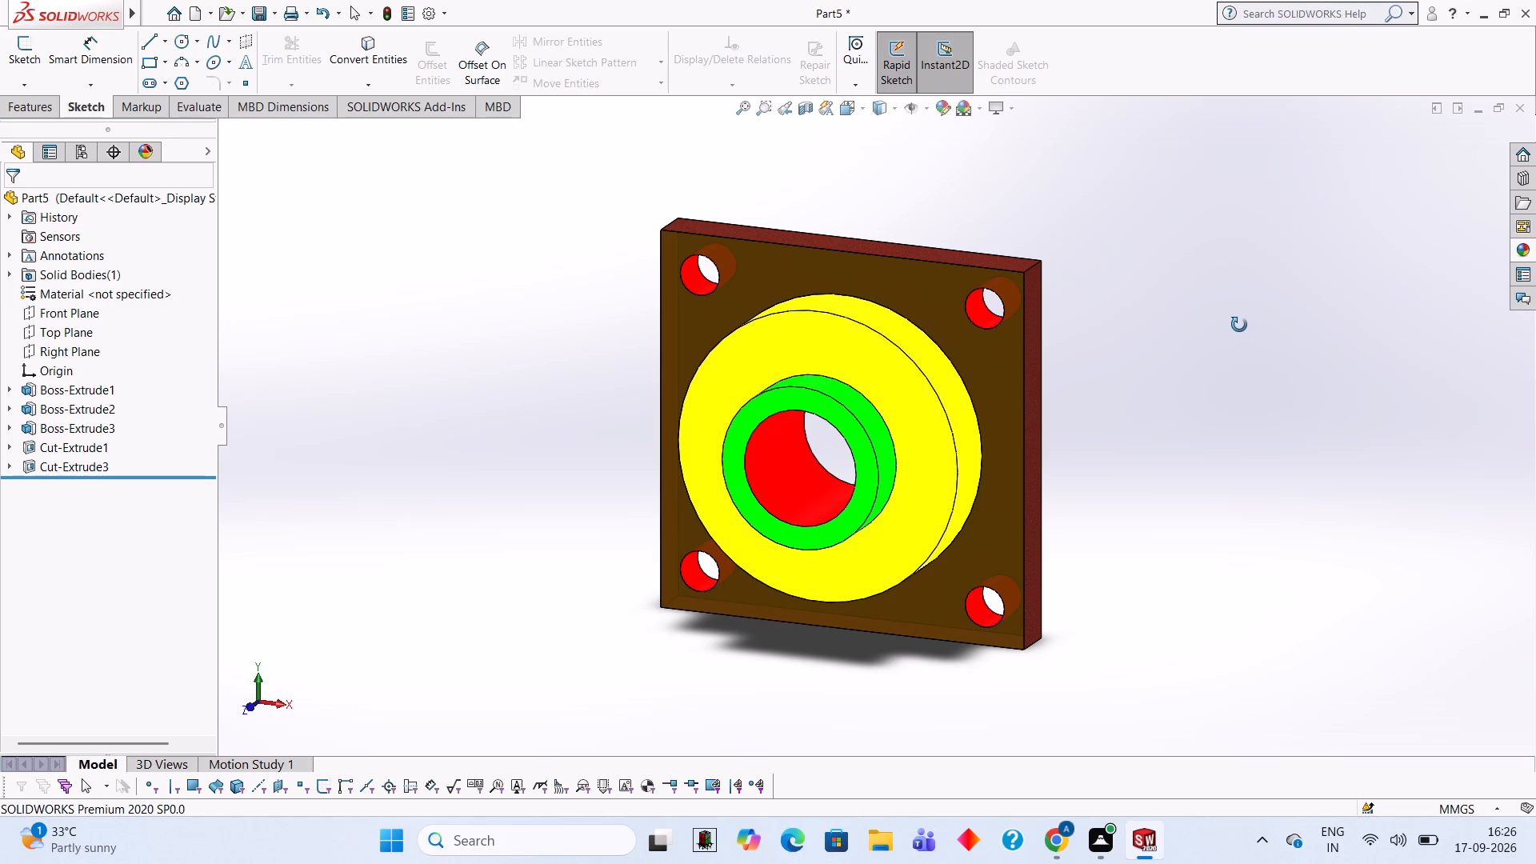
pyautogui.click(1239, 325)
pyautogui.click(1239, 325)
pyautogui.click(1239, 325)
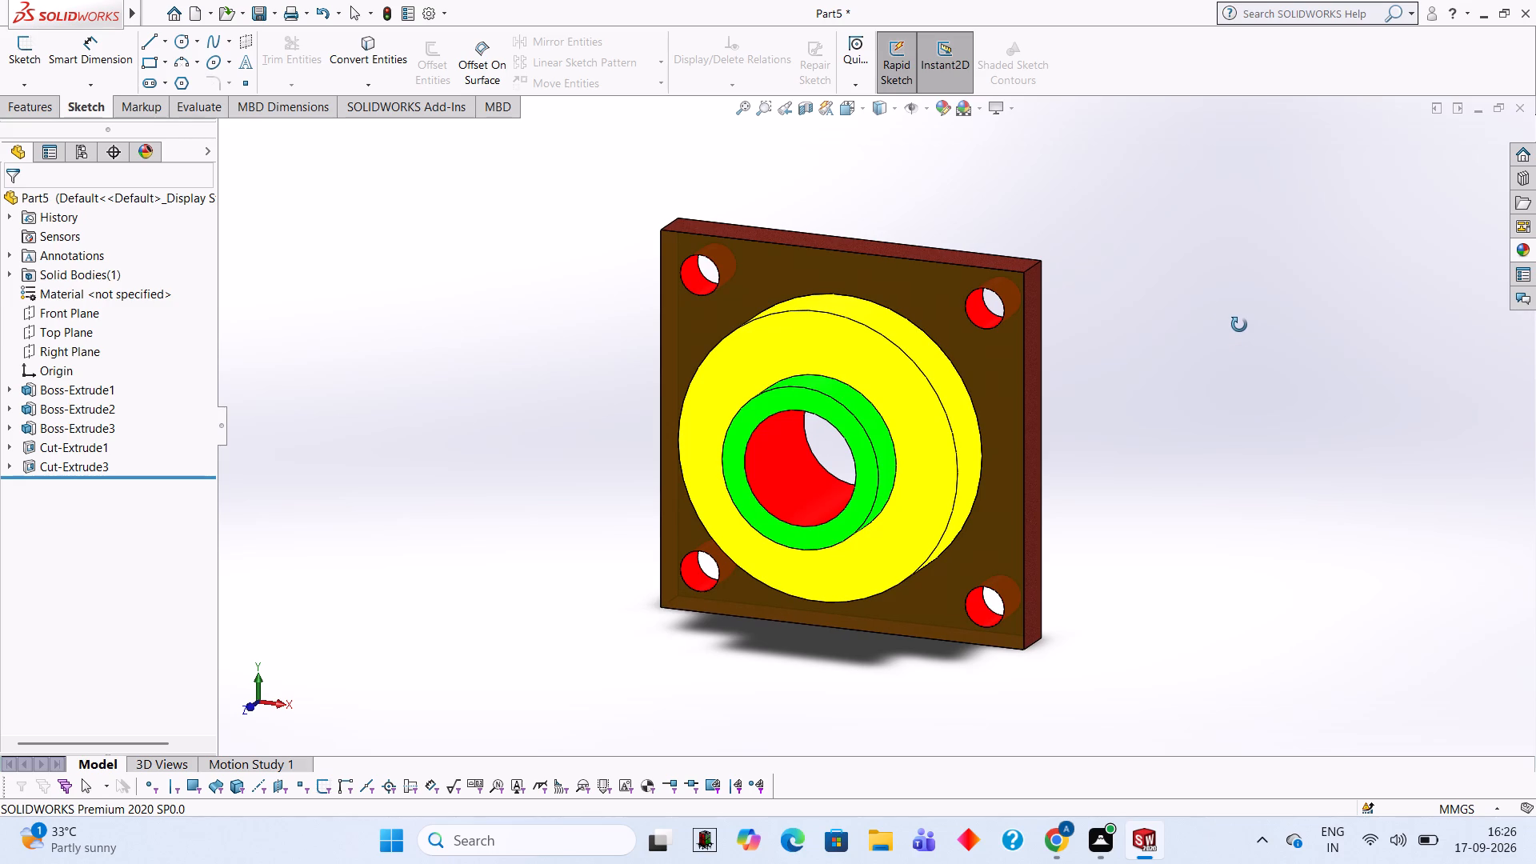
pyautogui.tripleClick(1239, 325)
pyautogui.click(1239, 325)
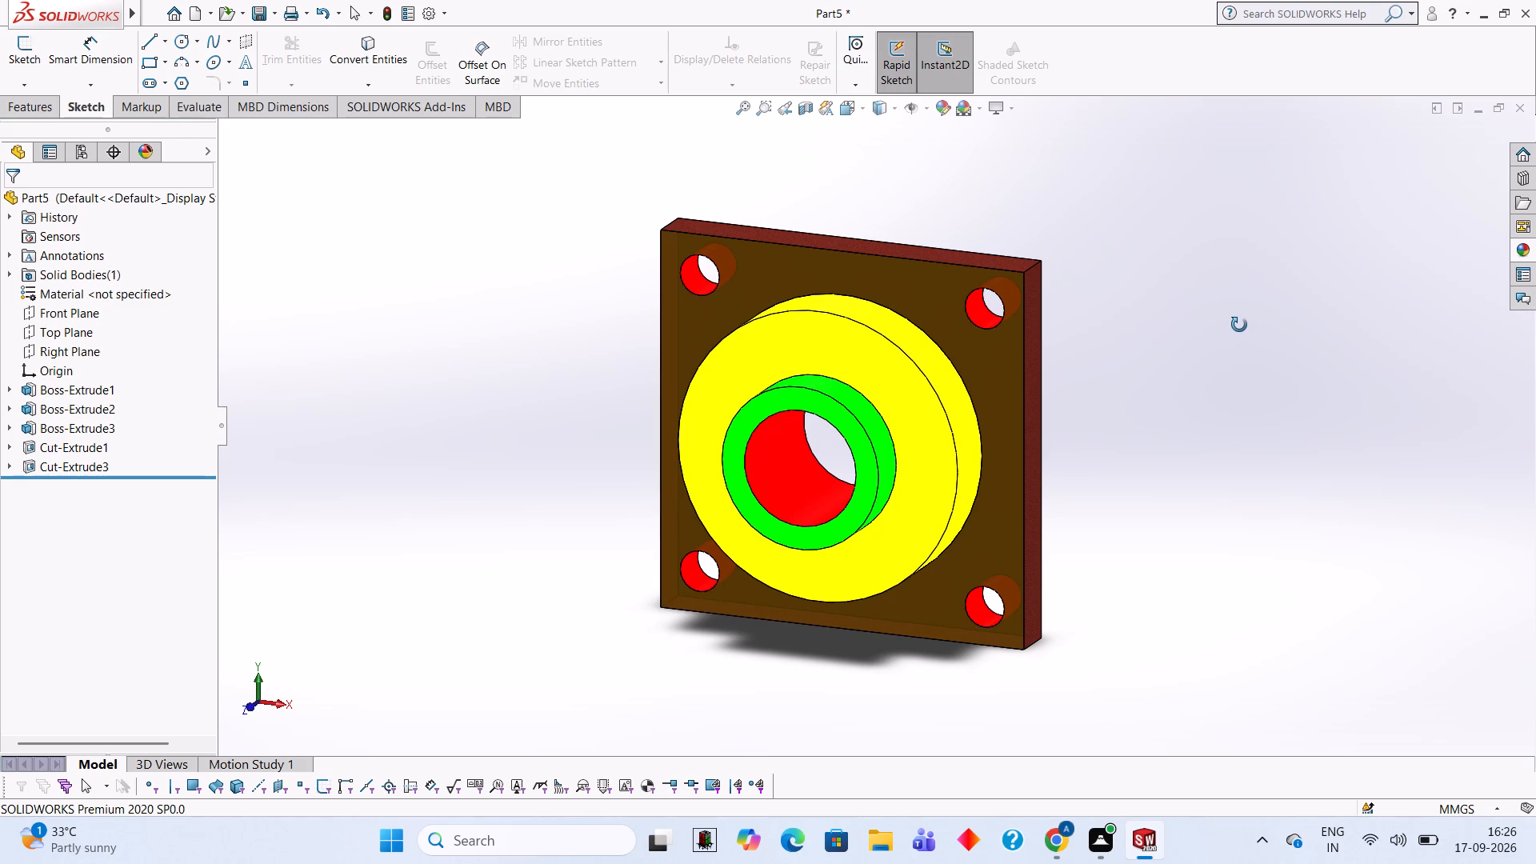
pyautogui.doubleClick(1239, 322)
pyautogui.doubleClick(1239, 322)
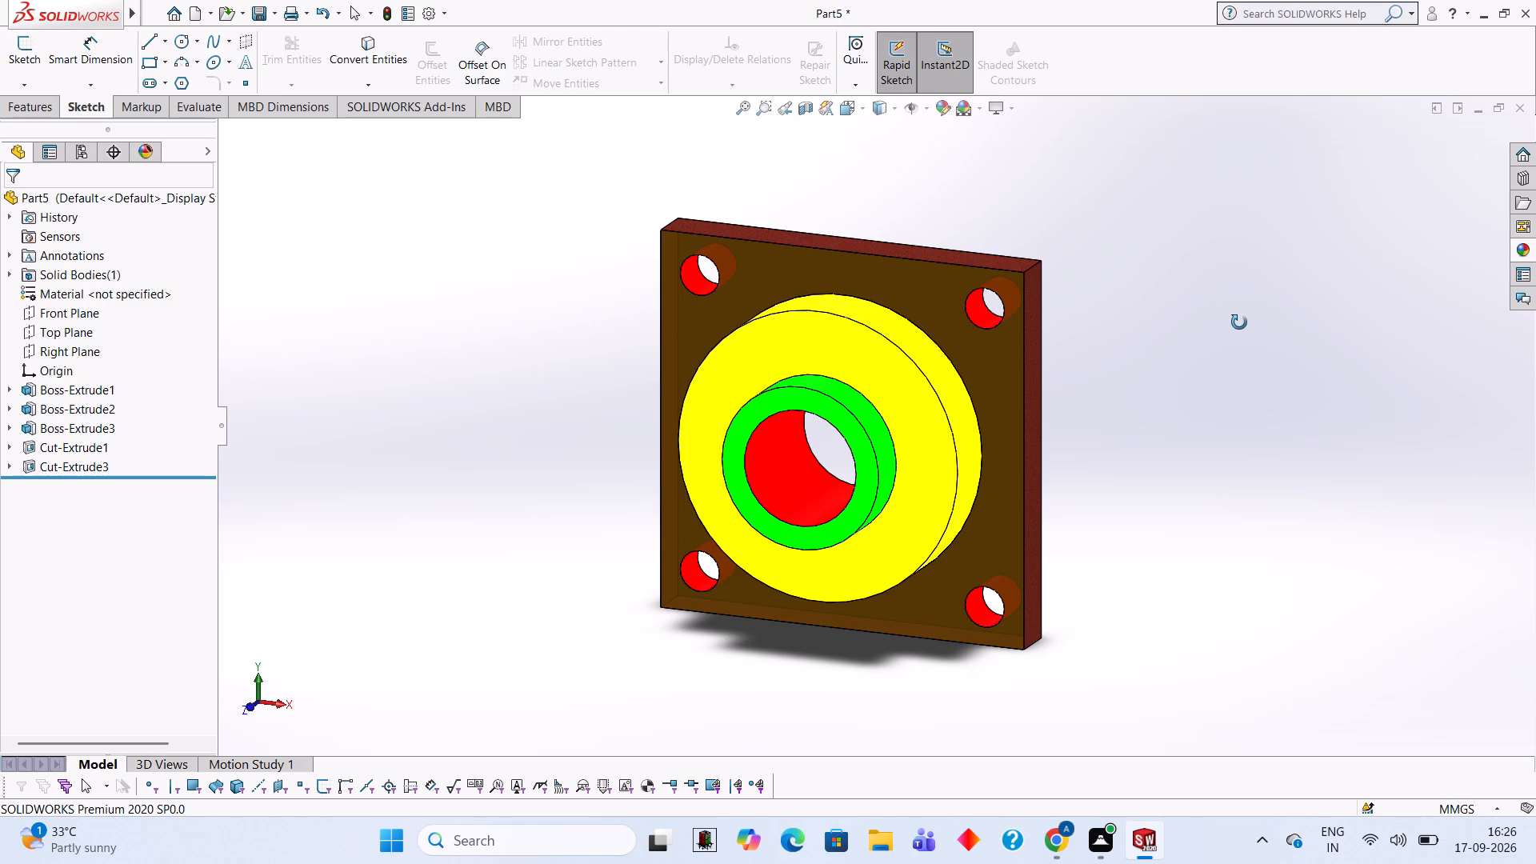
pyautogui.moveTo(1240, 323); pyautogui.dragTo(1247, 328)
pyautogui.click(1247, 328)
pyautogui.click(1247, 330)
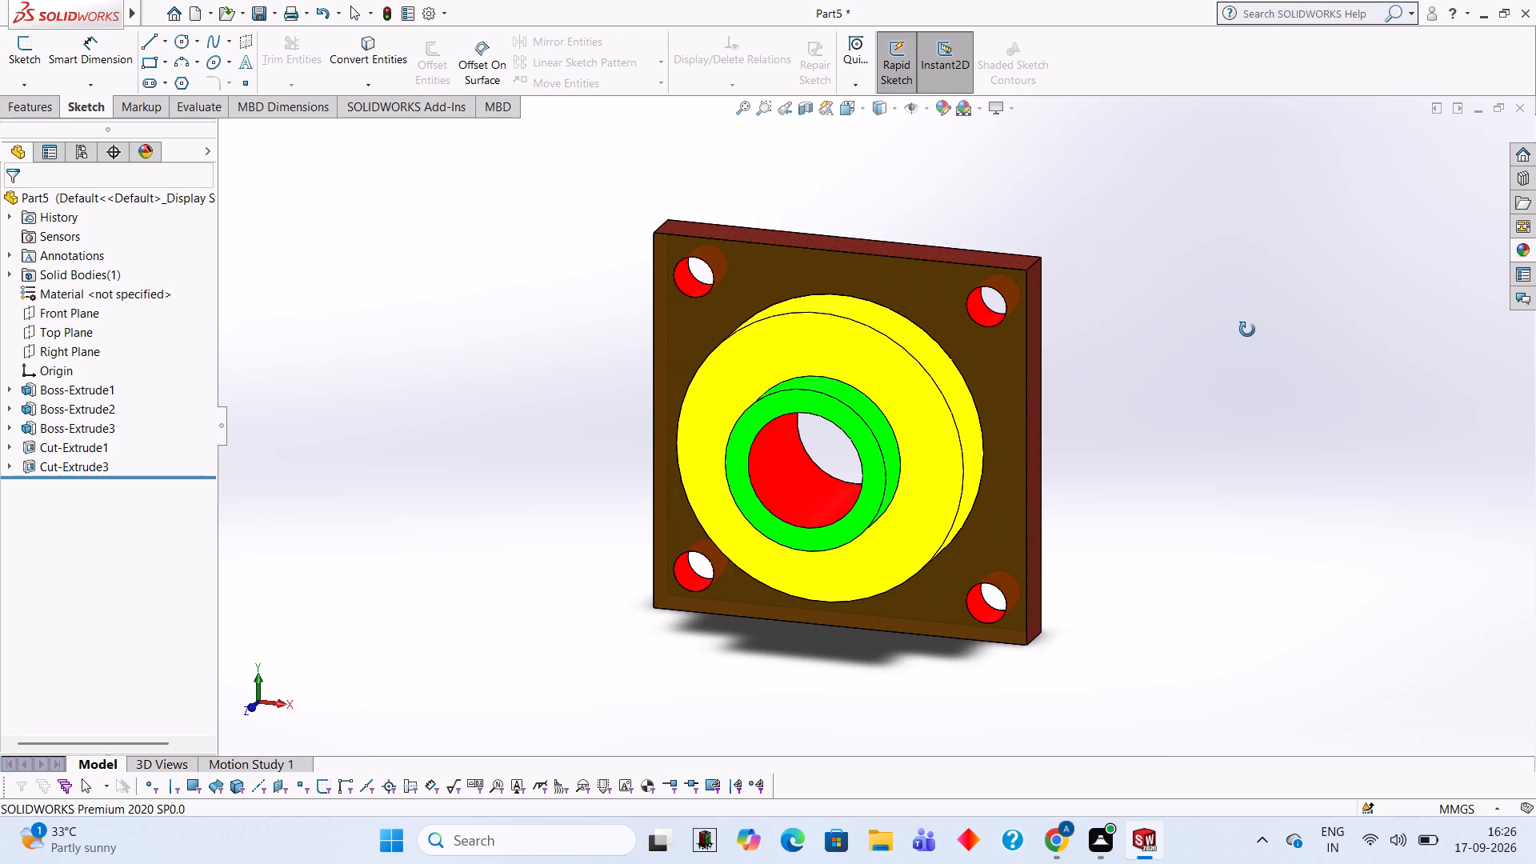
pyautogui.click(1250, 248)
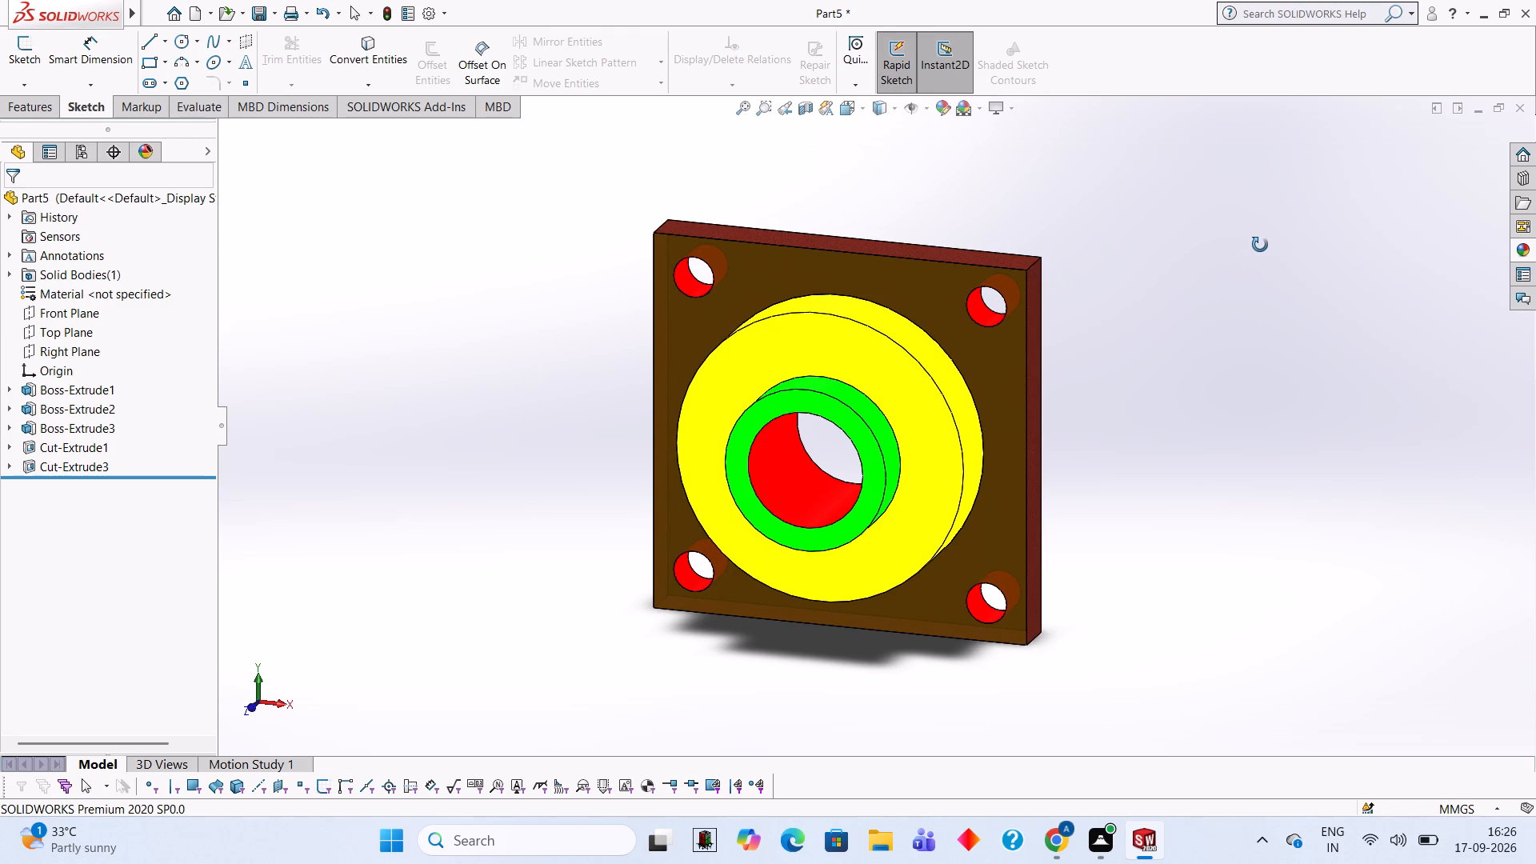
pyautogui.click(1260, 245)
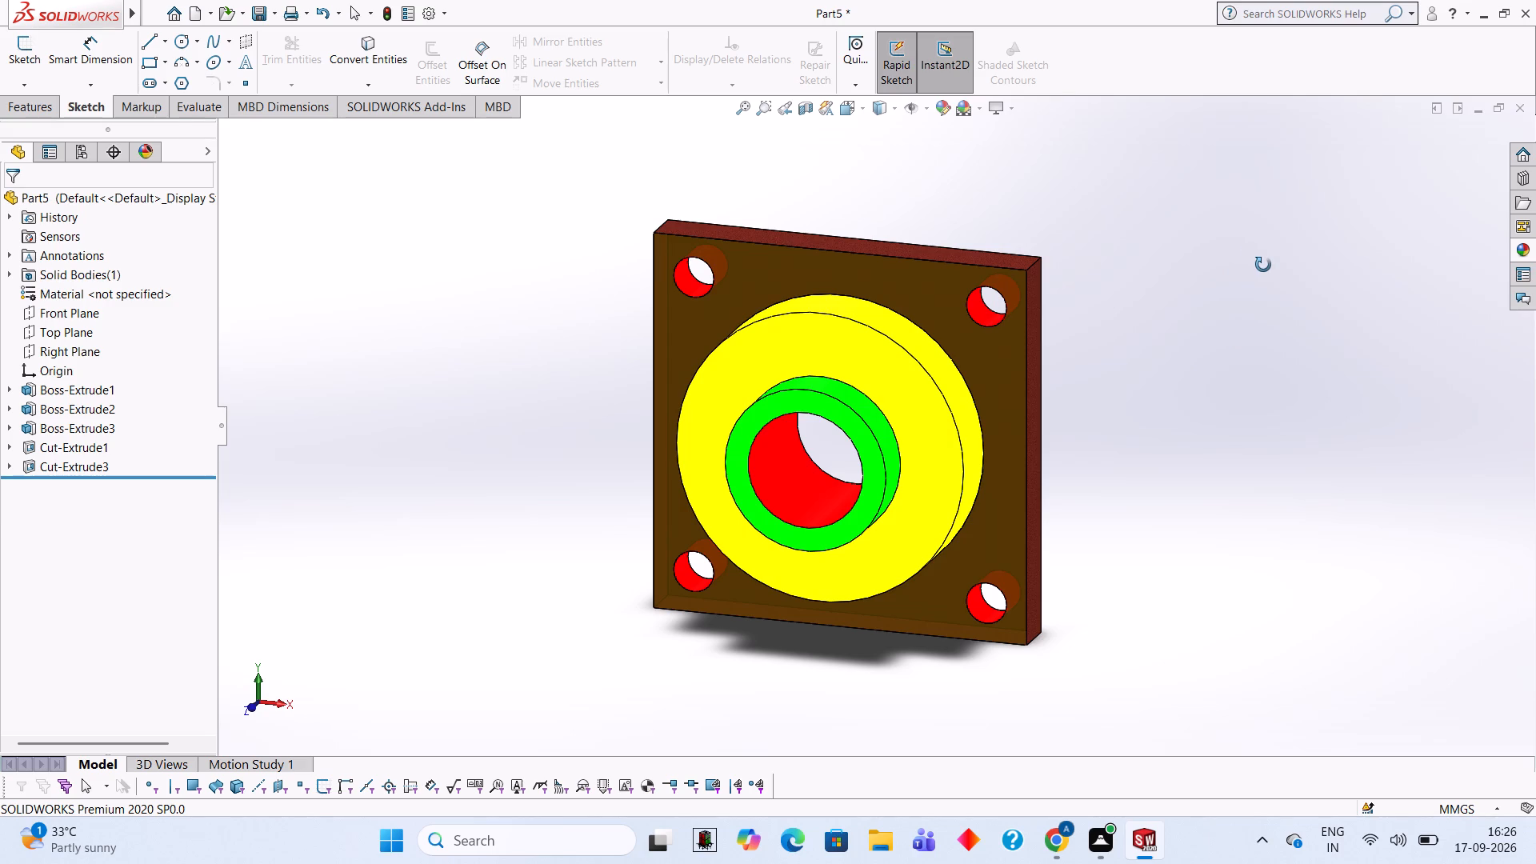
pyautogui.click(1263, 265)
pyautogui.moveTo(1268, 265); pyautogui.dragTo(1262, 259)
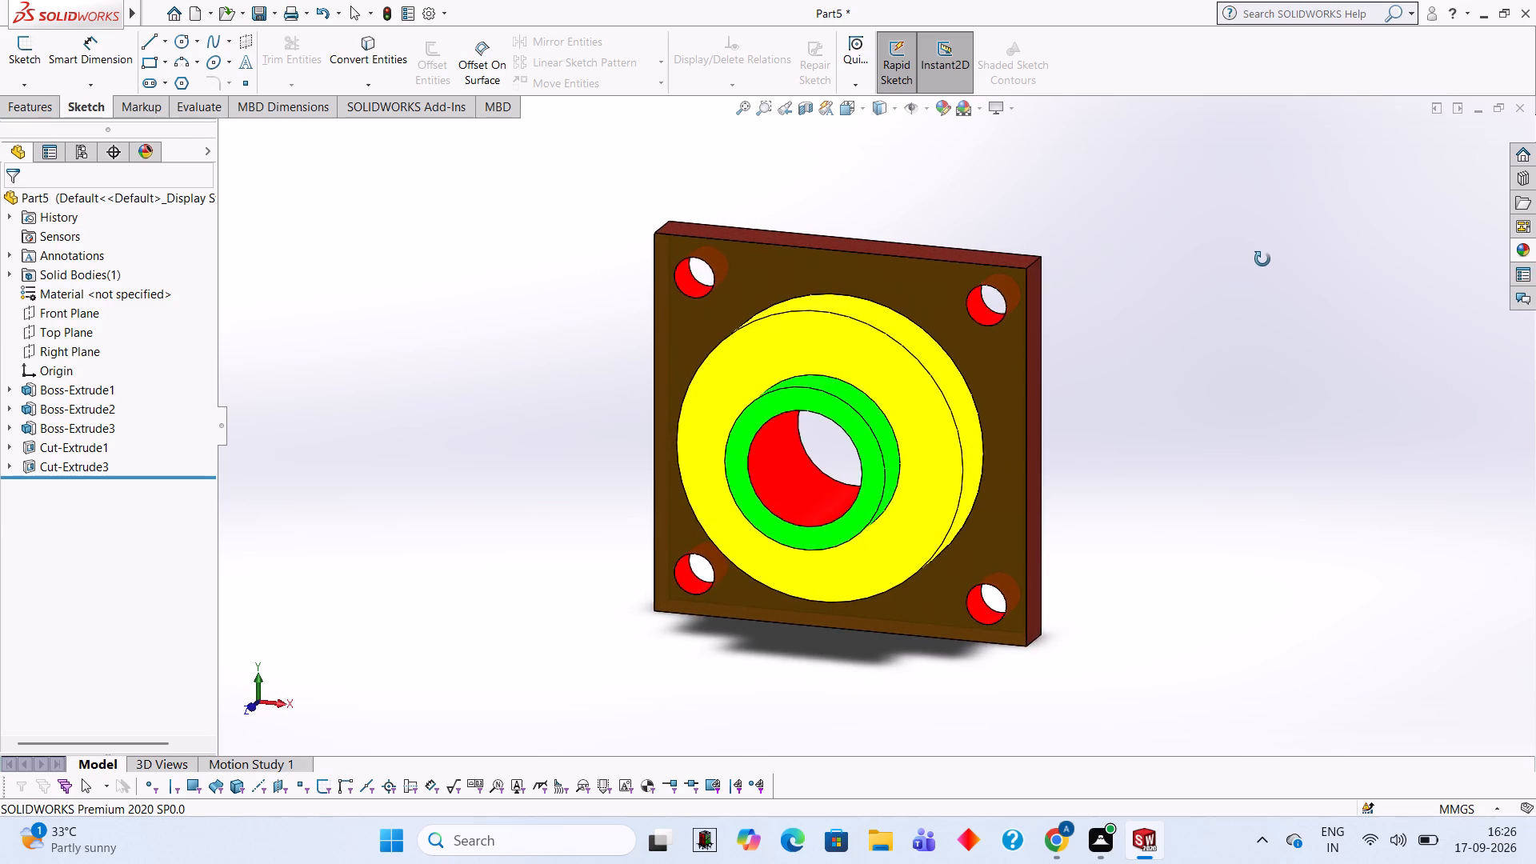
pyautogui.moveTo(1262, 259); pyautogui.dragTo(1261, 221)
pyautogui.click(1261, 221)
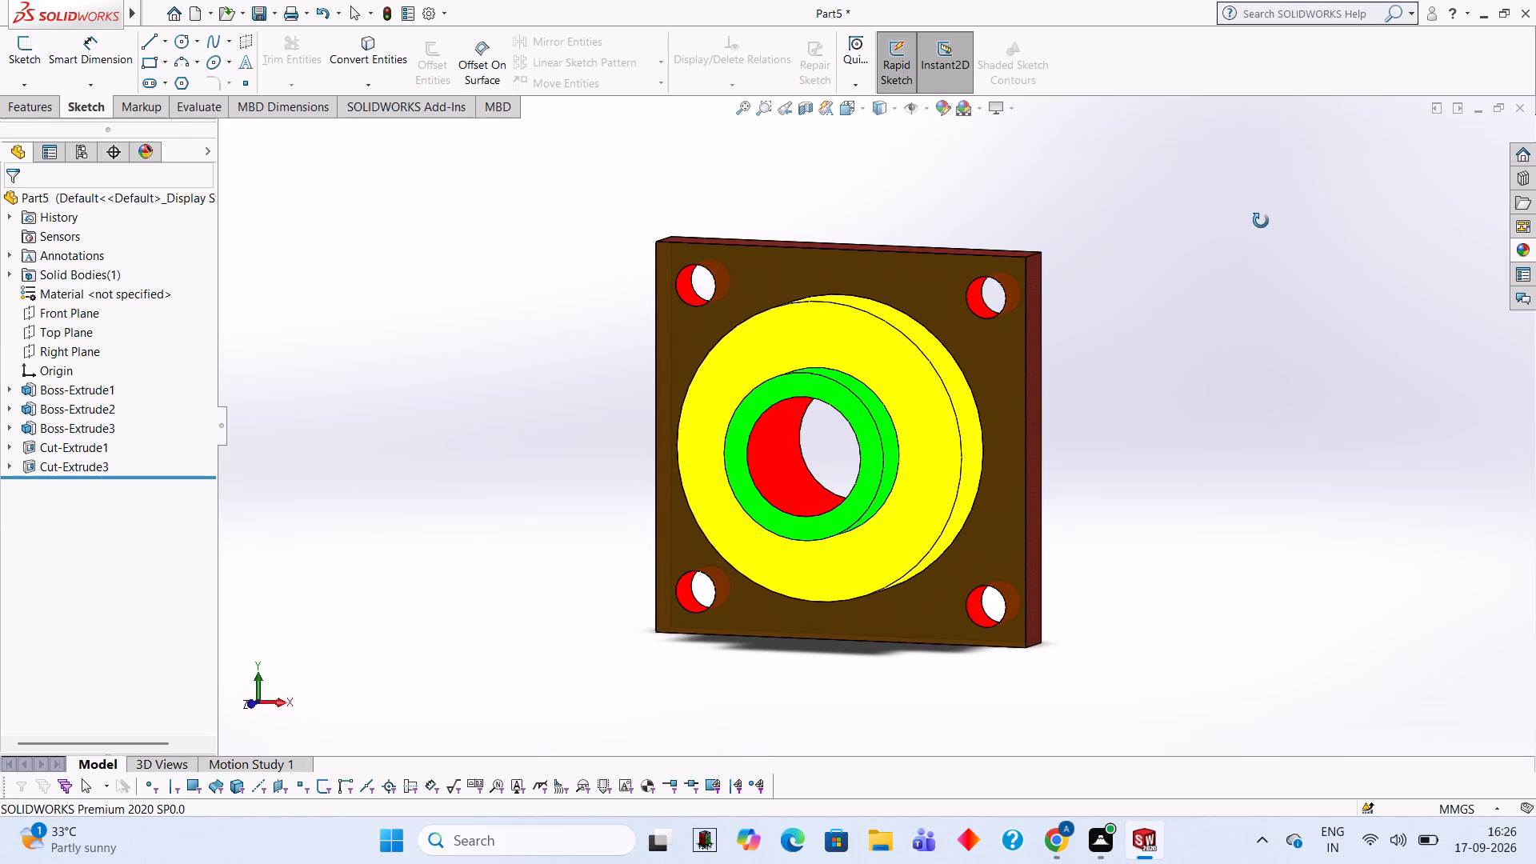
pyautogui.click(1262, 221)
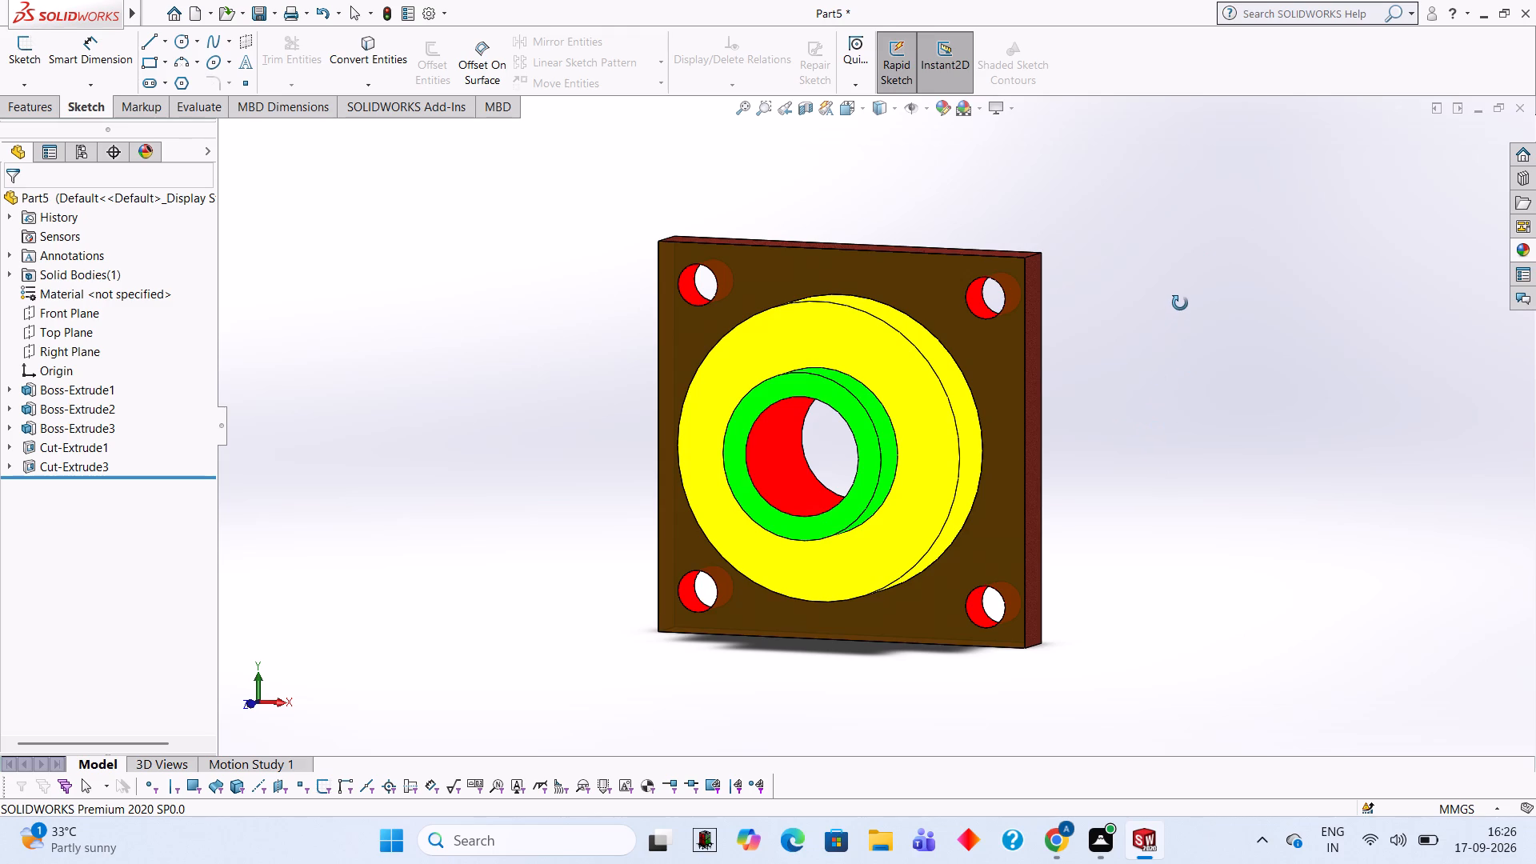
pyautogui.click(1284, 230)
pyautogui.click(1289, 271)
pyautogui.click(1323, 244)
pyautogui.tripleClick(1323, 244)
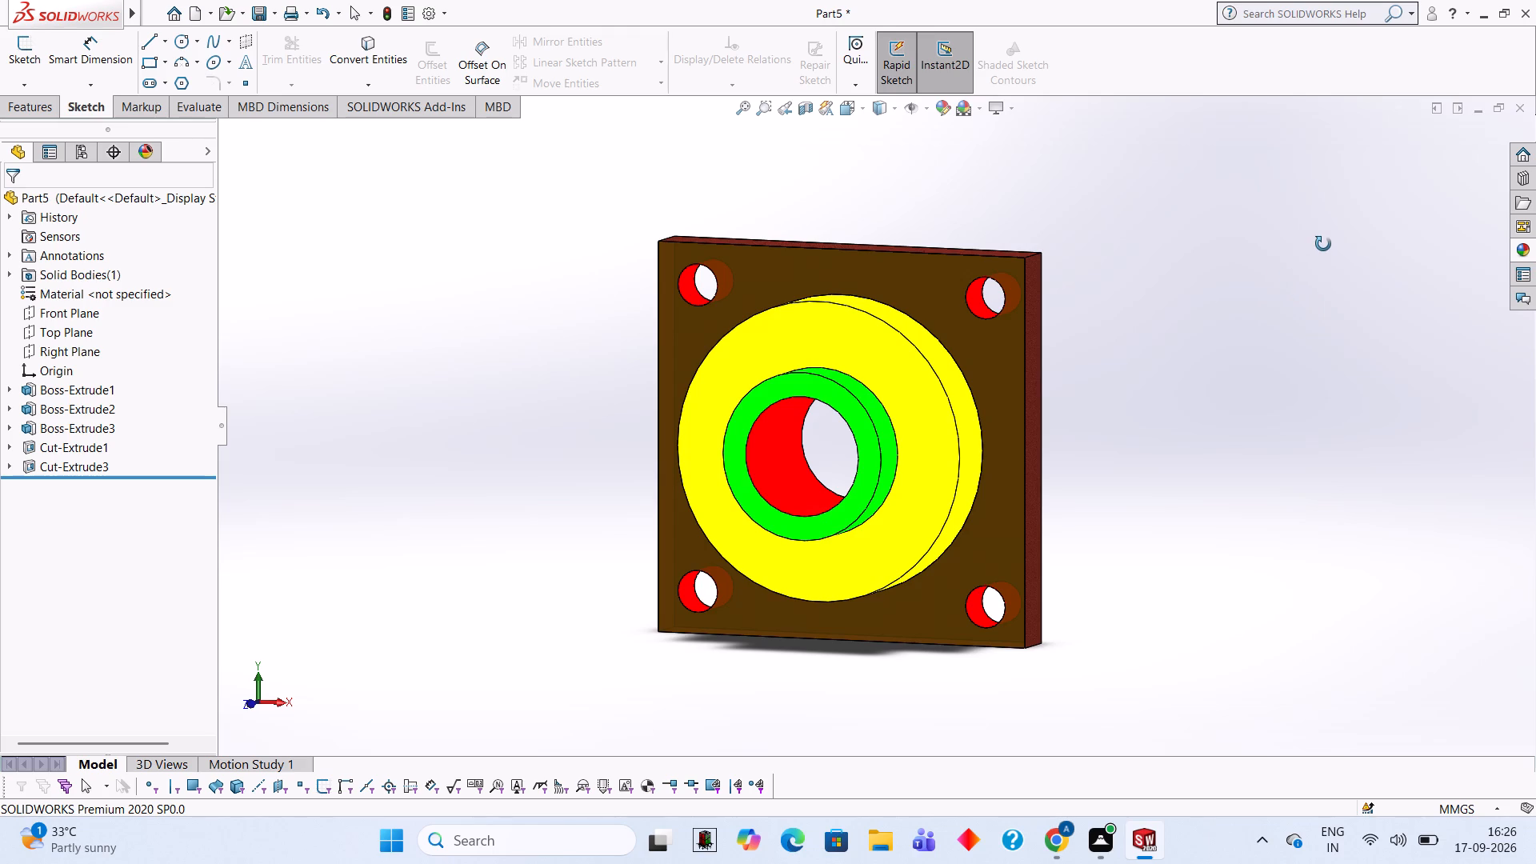
# Examine the coloured flange's front face, stepped bosses, bore and corner holes from several angles.
pyautogui.click(1323, 244)
pyautogui.click(1323, 244)
pyautogui.click(1300, 280)
pyautogui.click(1286, 283)
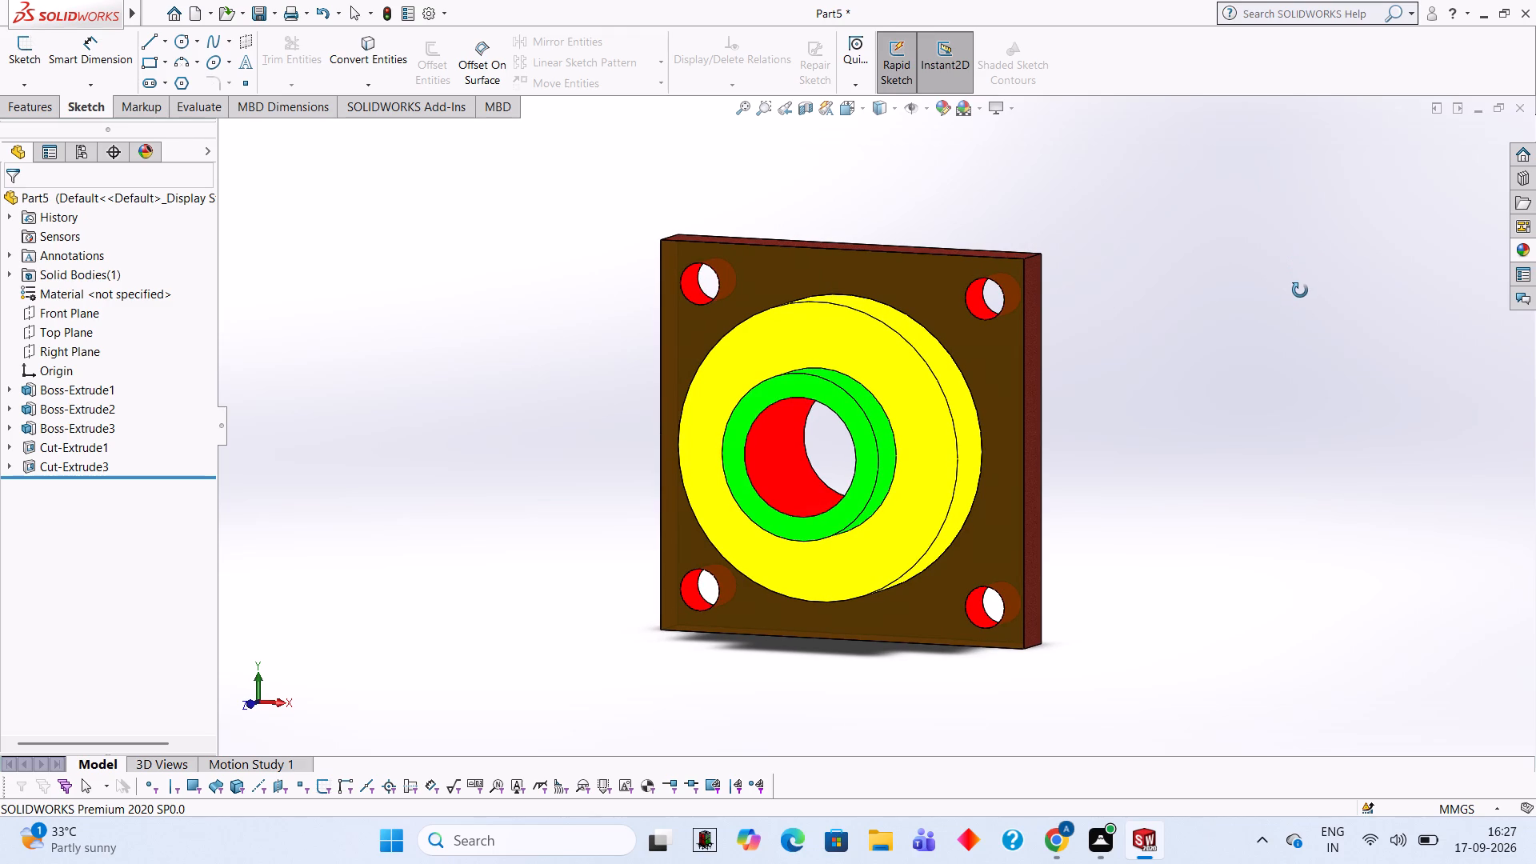
pyautogui.click(1300, 290)
pyautogui.click(1297, 291)
pyautogui.click(1286, 290)
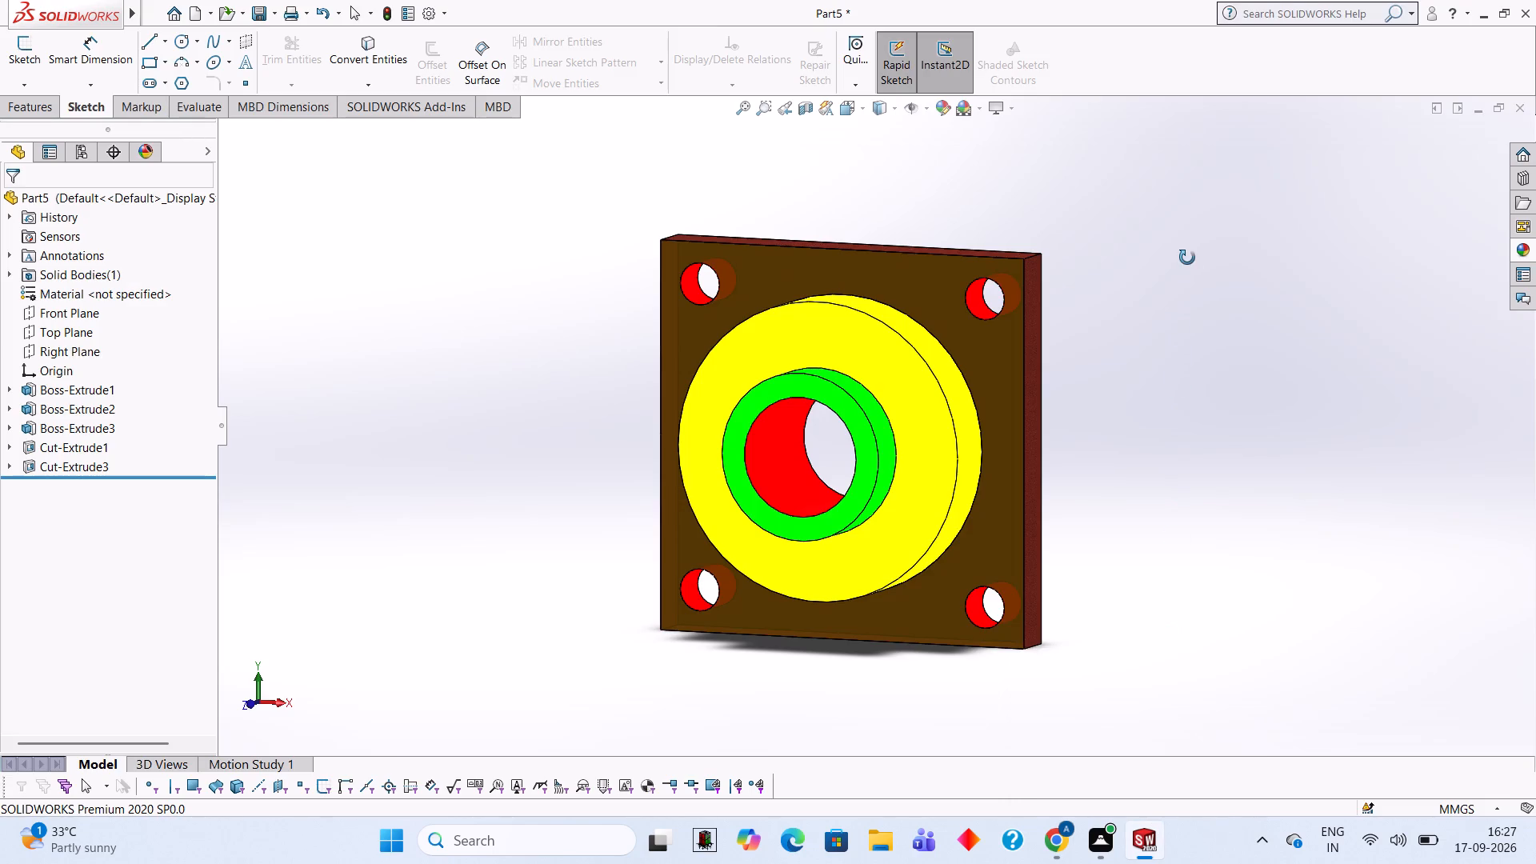
pyautogui.moveTo(1189, 258); pyautogui.dragTo(1236, 276)
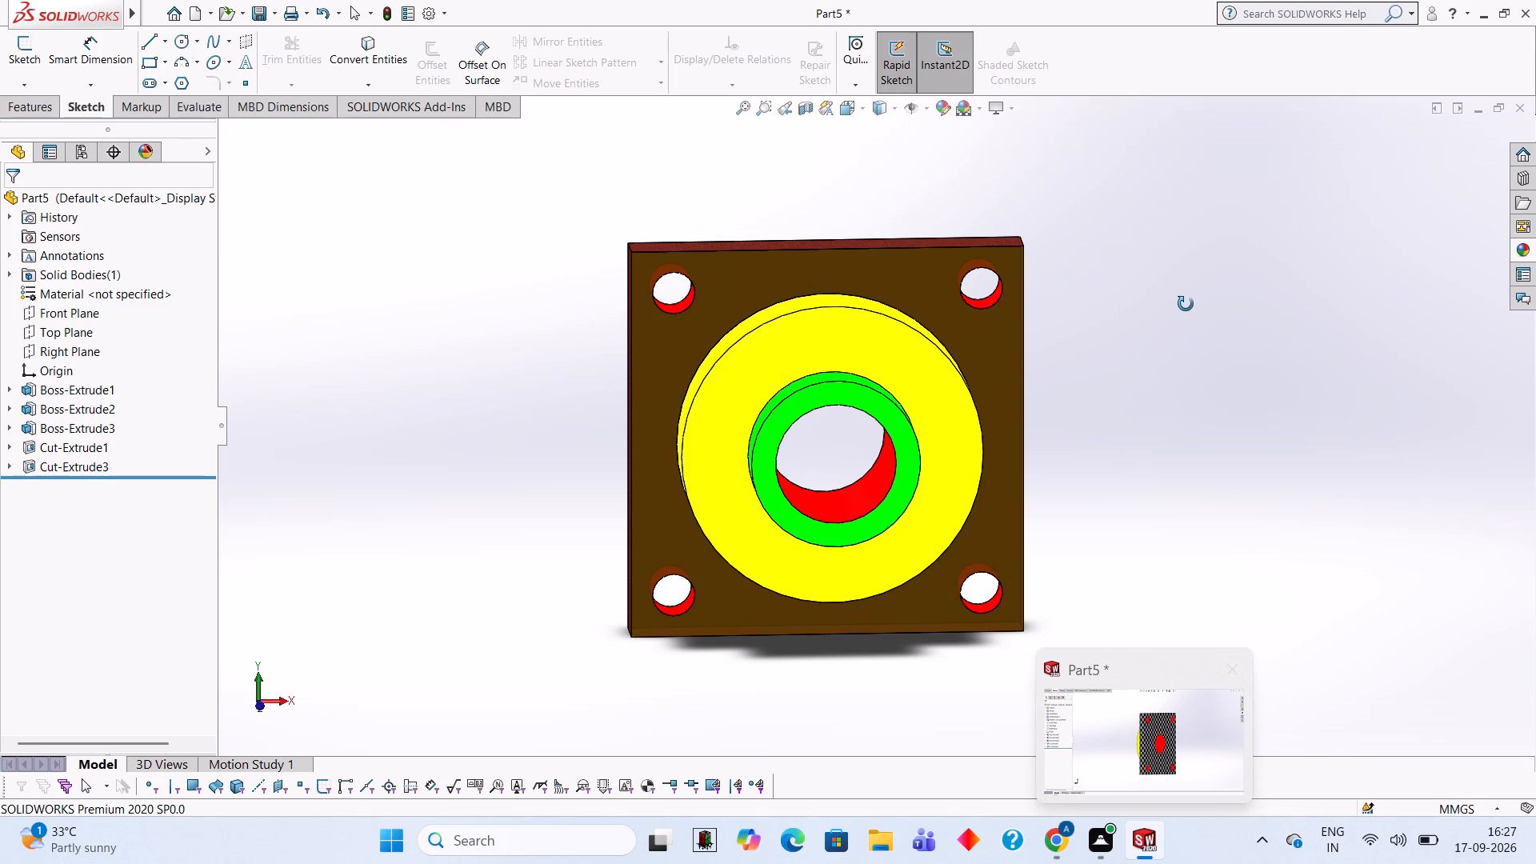
pyautogui.moveTo(1186, 304); pyautogui.dragTo(1134, 310)
pyautogui.moveTo(1144, 339); pyautogui.dragTo(1143, 281)
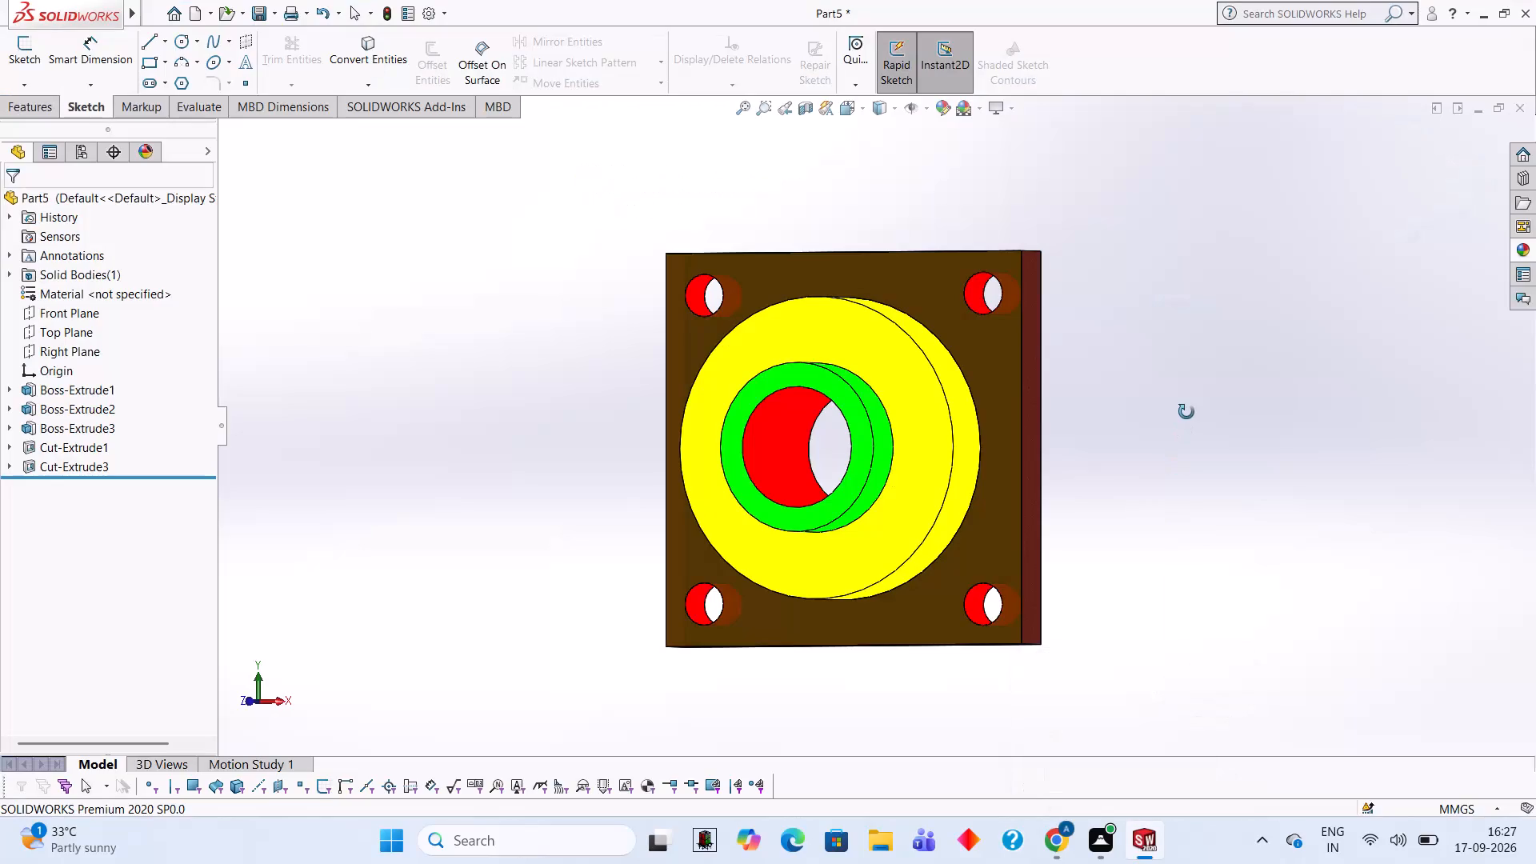
# Save the part in the Documents folder as a SOLIDWORKS Part file named 2.2.2.2.
pyautogui.hotkey('ctrl', 's')
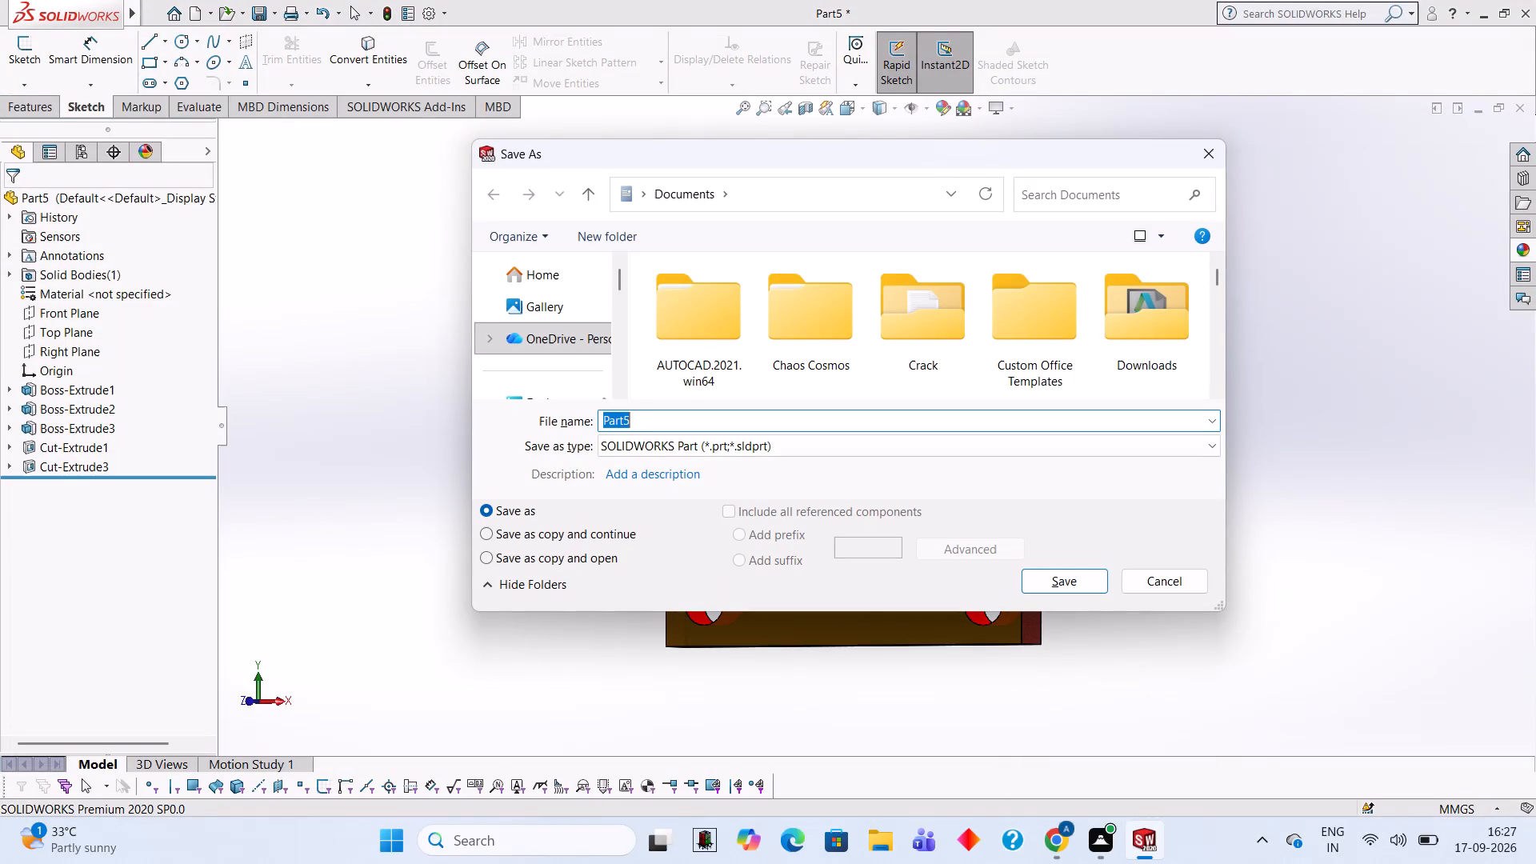
pyautogui.write('2222222')
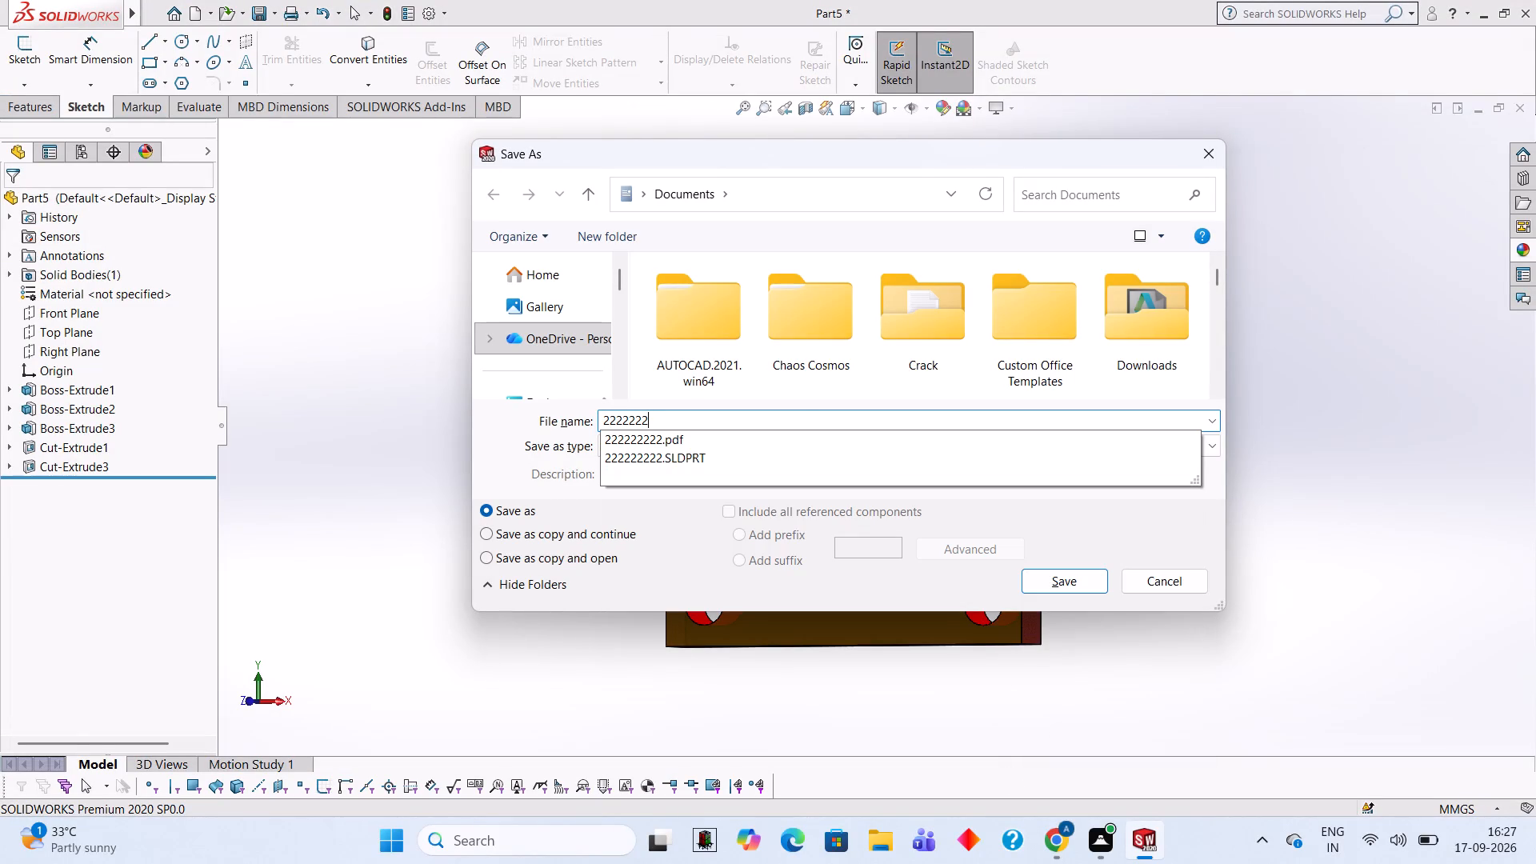
pyautogui.press('2')
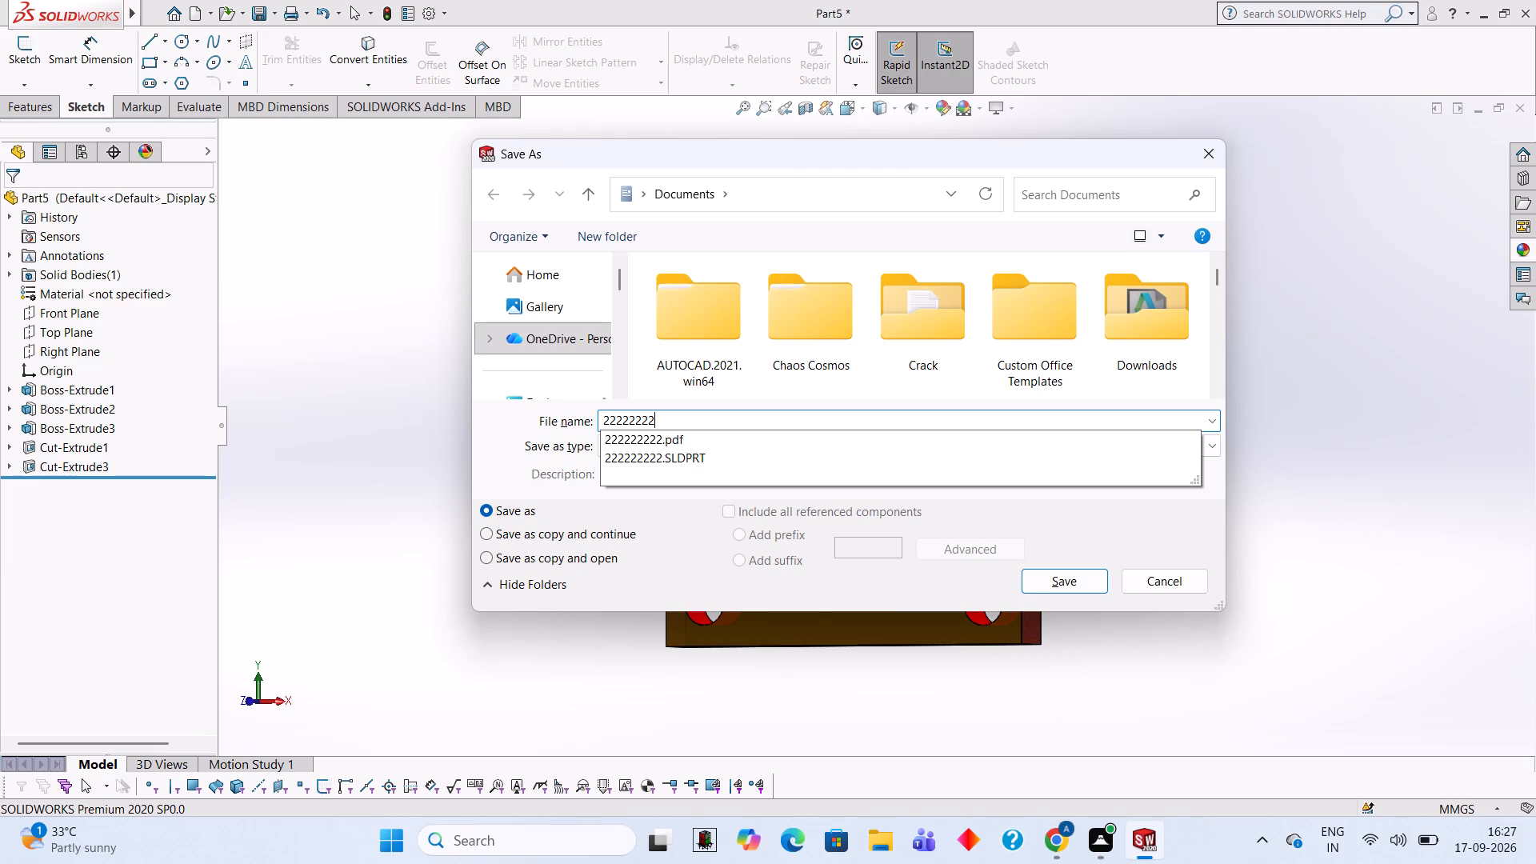
pyautogui.press('BackSpace')
pyautogui.press('BackSpace')
pyautogui.press('BackSpace')
pyautogui.press('BackSpace')
pyautogui.press('BackSpace')
pyautogui.press('BackSpace')
pyautogui.press('BackSpace')
pyautogui.press('BackSpace')
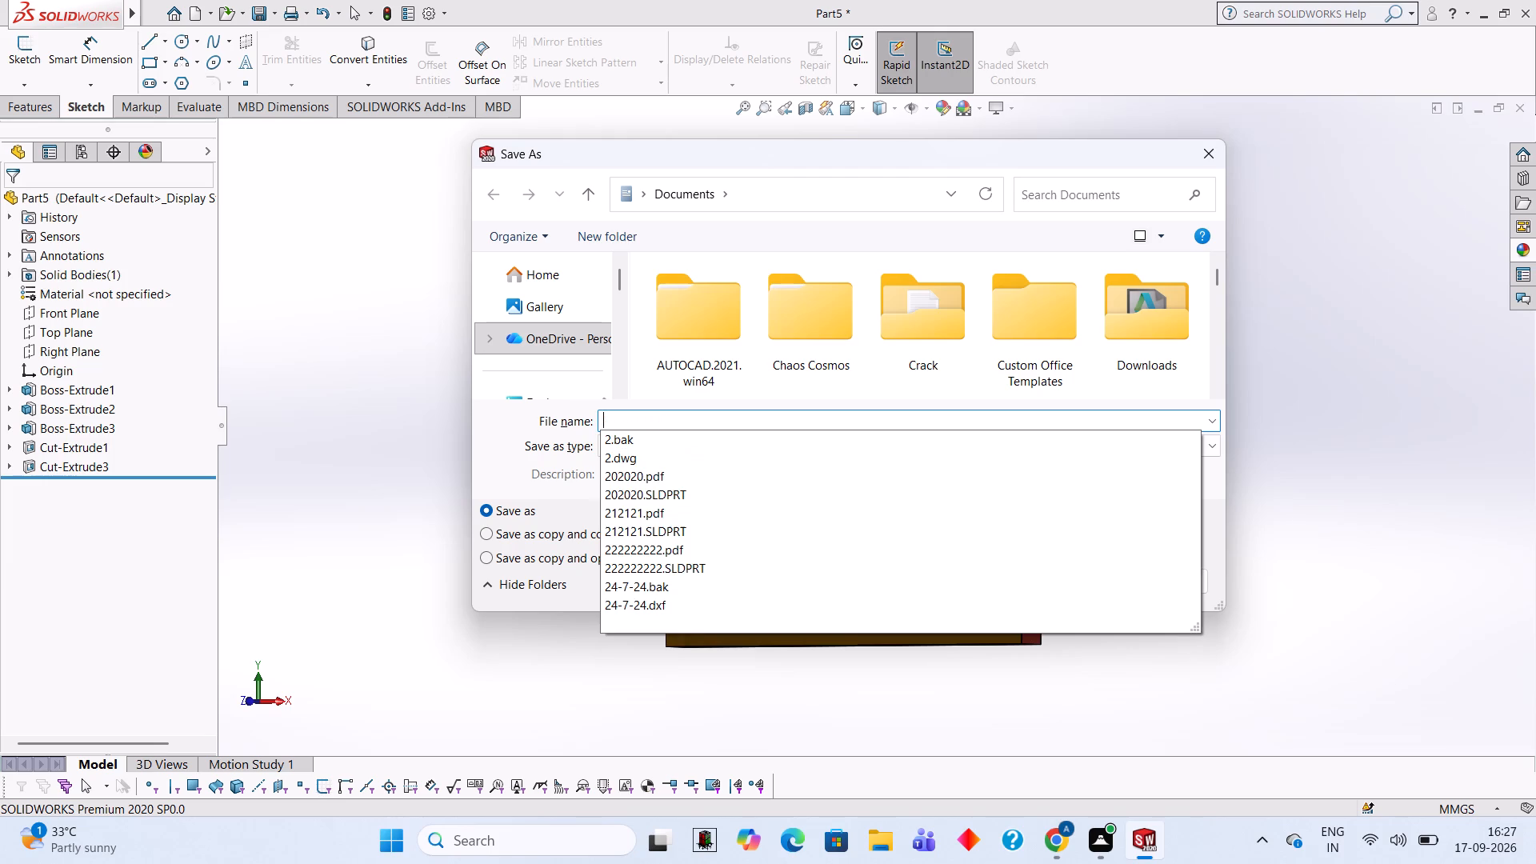
pyautogui.write('2.2.2.2')
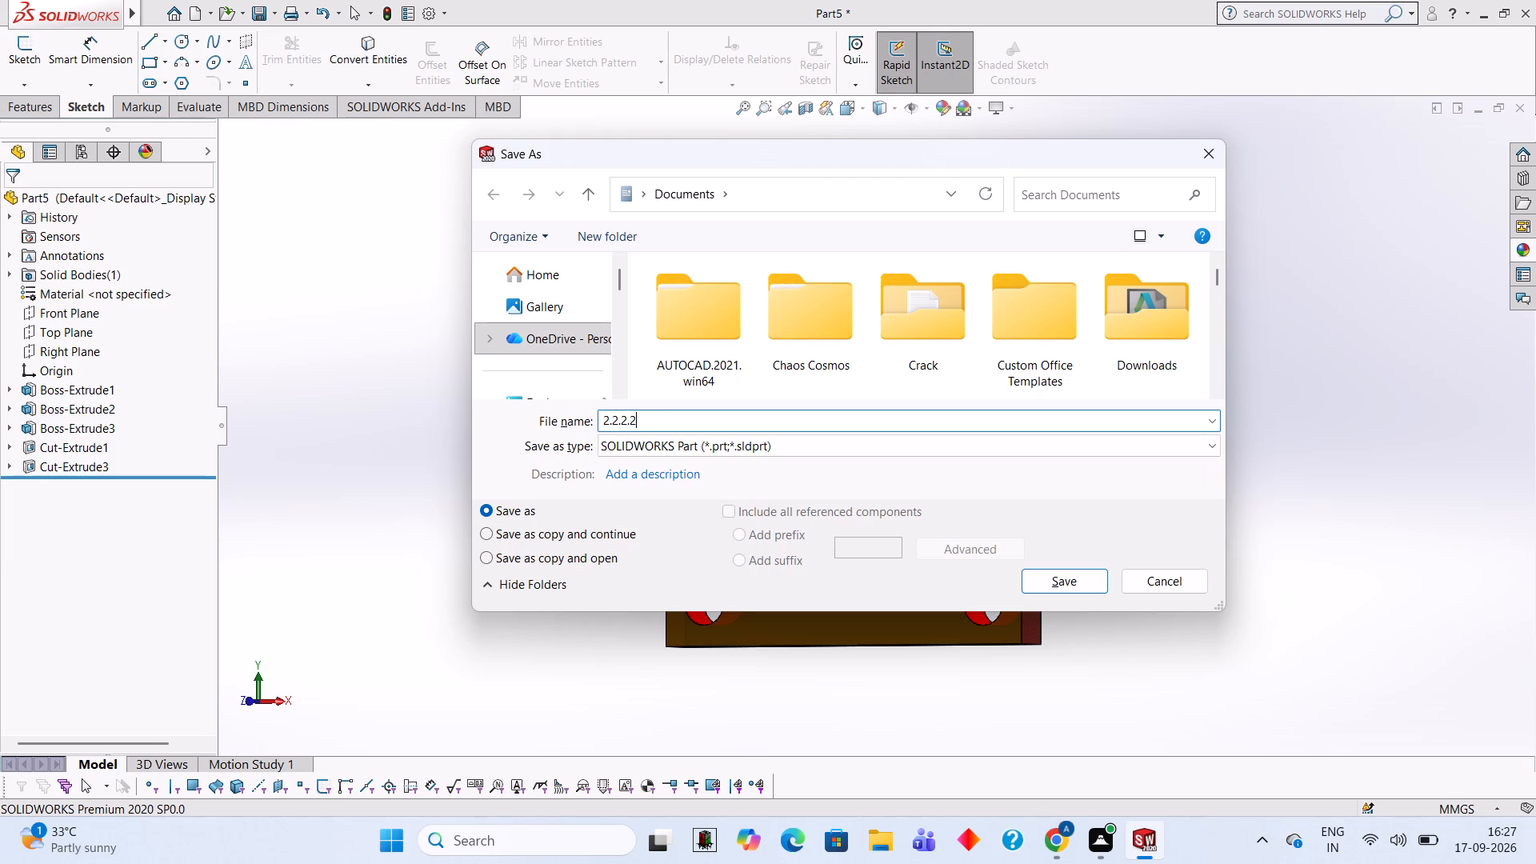
pyautogui.click(1070, 574)
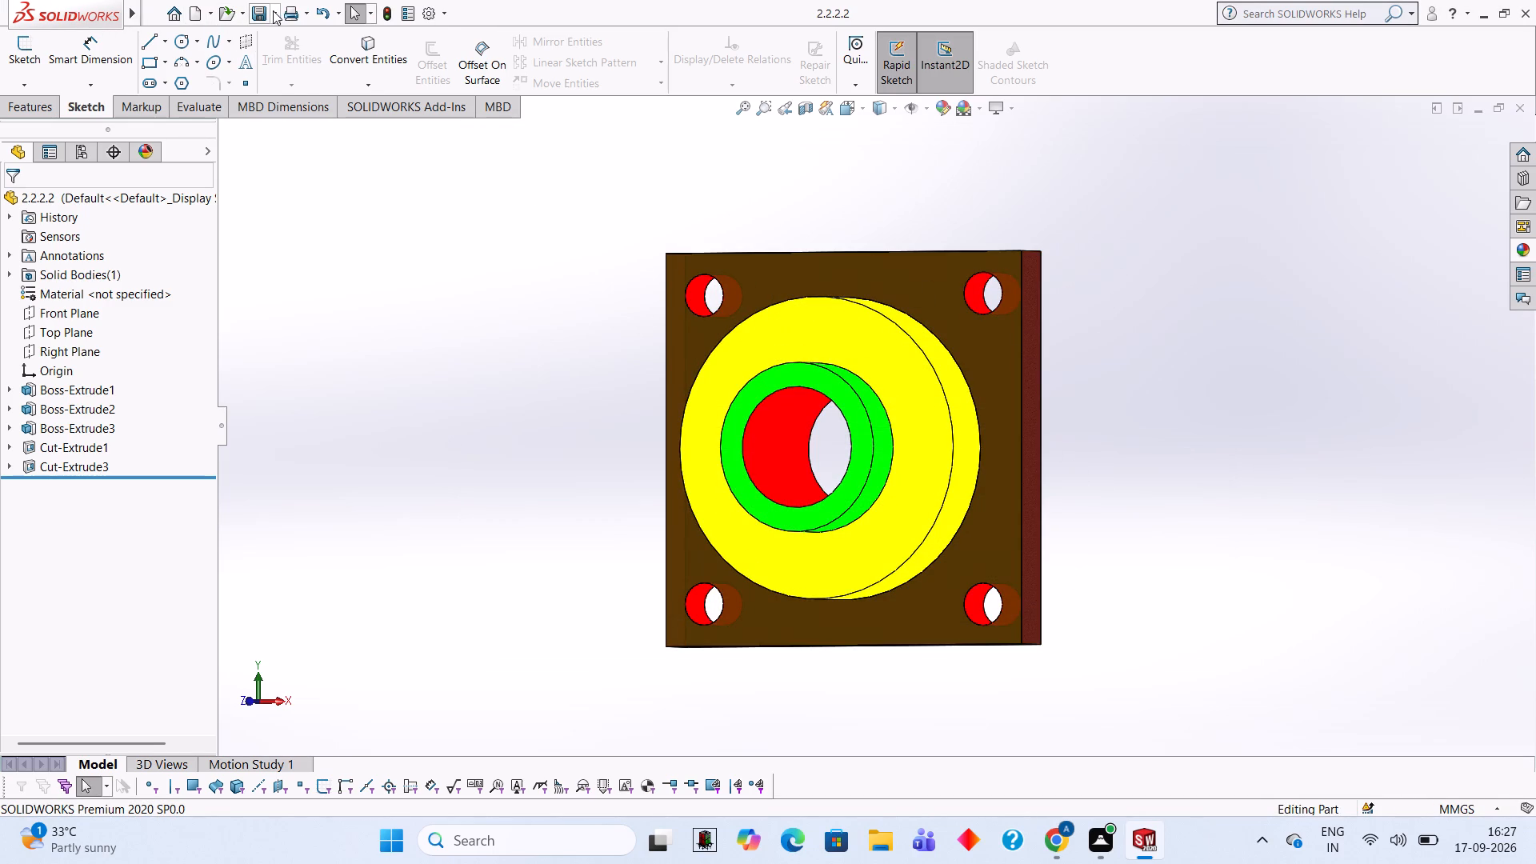
# Save a PDF copy of the part in the Documents folder under the name 2.2.2.2.
pyautogui.click(273, 10)
pyautogui.click(291, 53)
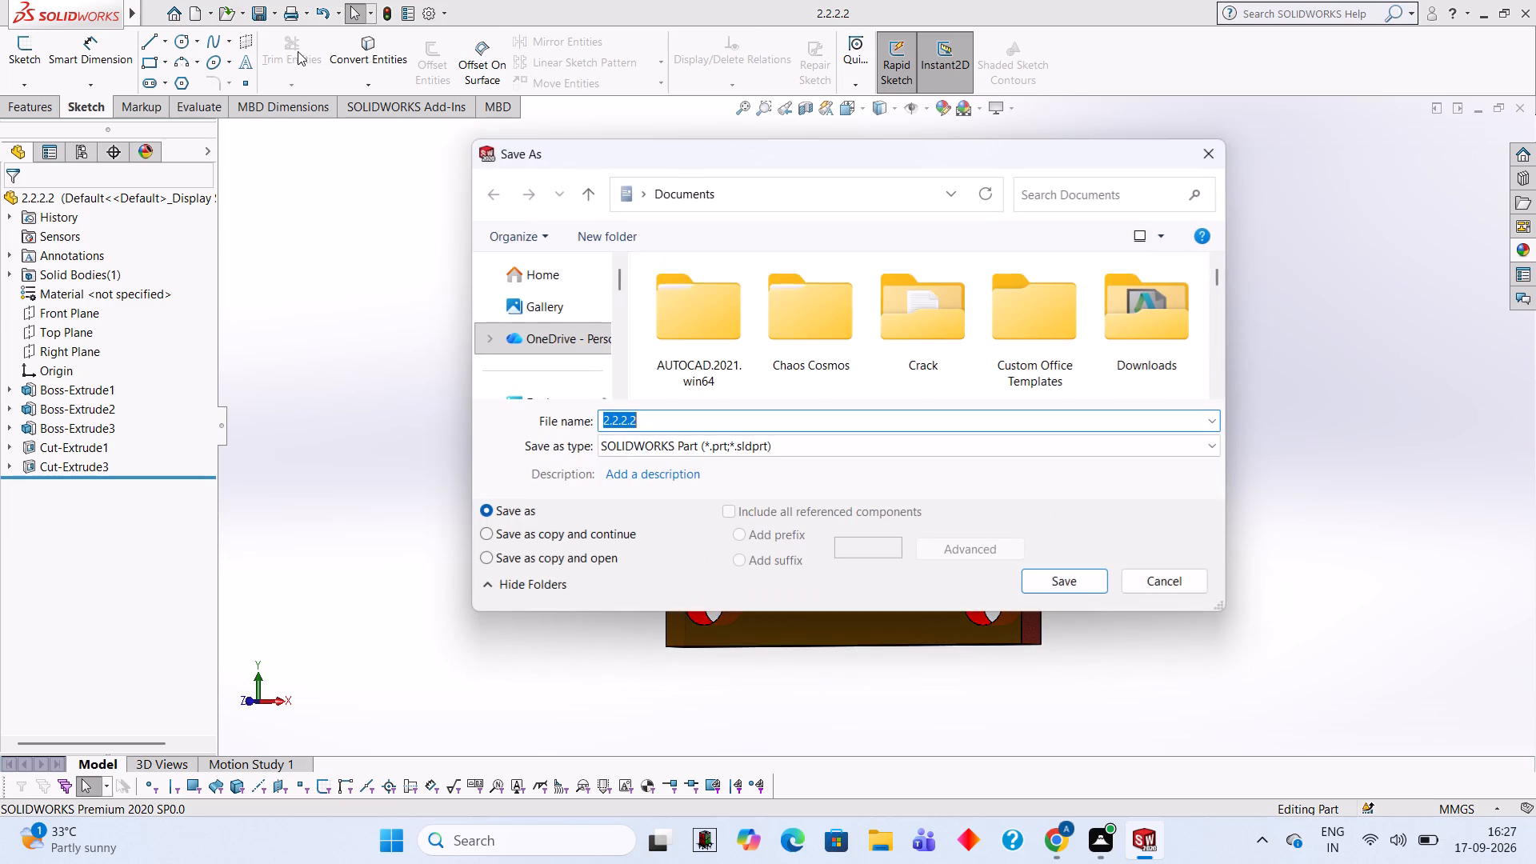
pyautogui.click(922, 438)
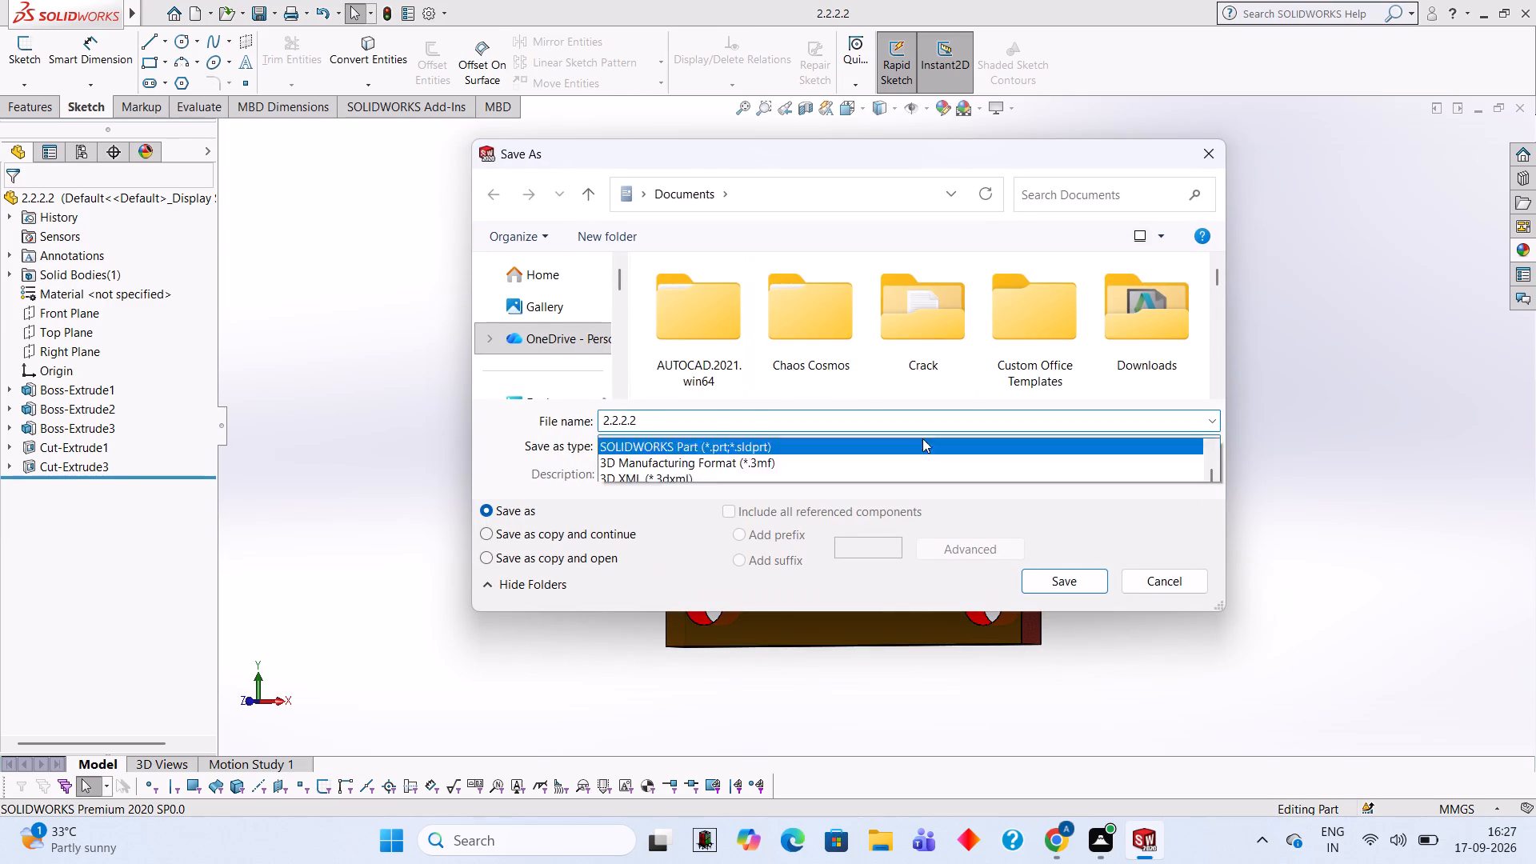
pyautogui.click(765, 114)
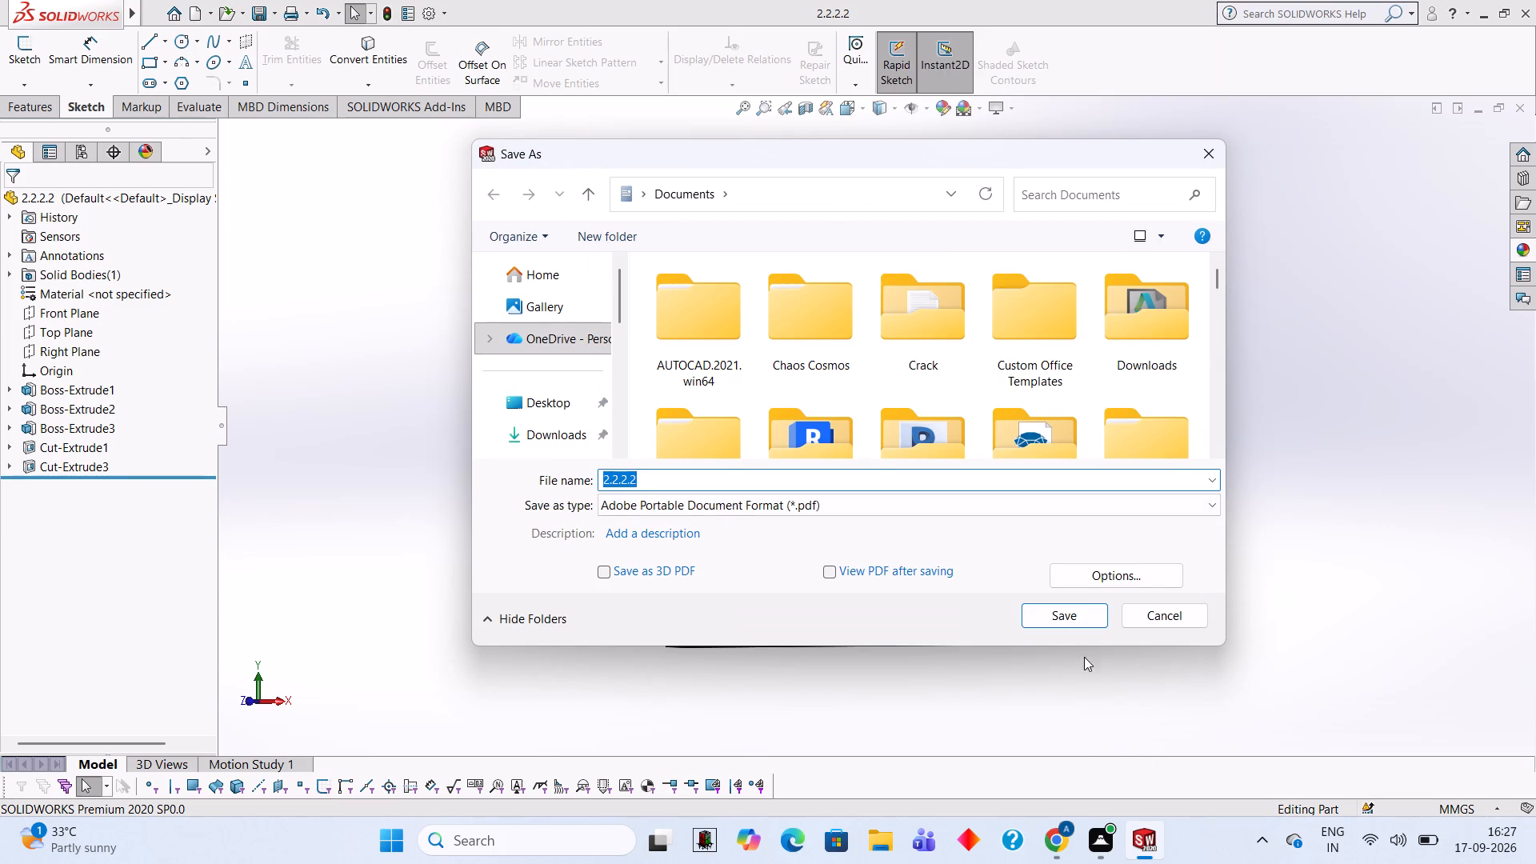
pyautogui.click(1082, 607)
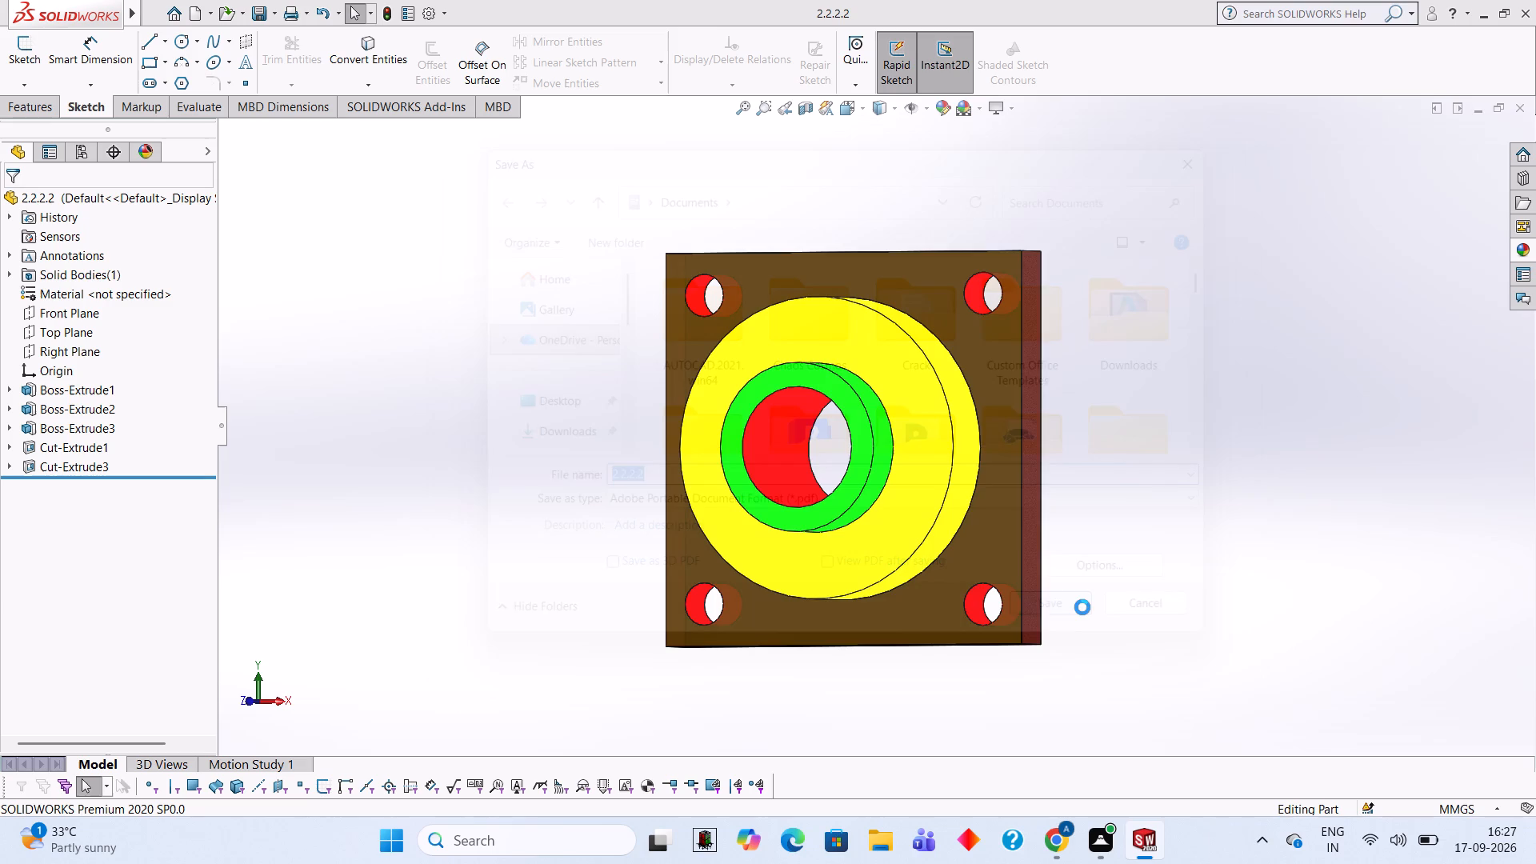